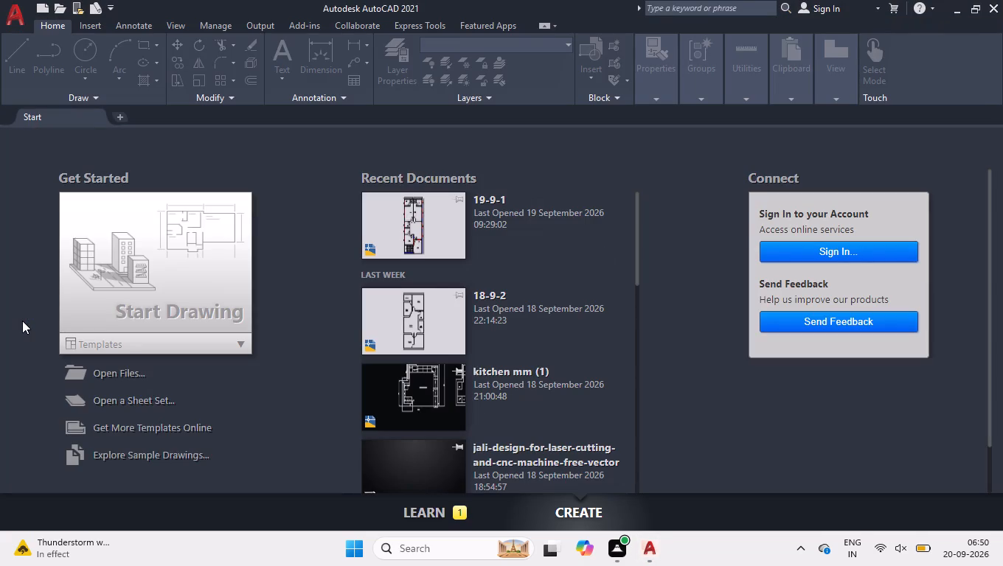
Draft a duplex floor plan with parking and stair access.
Start a new blank drawing.
left_click(150, 282)
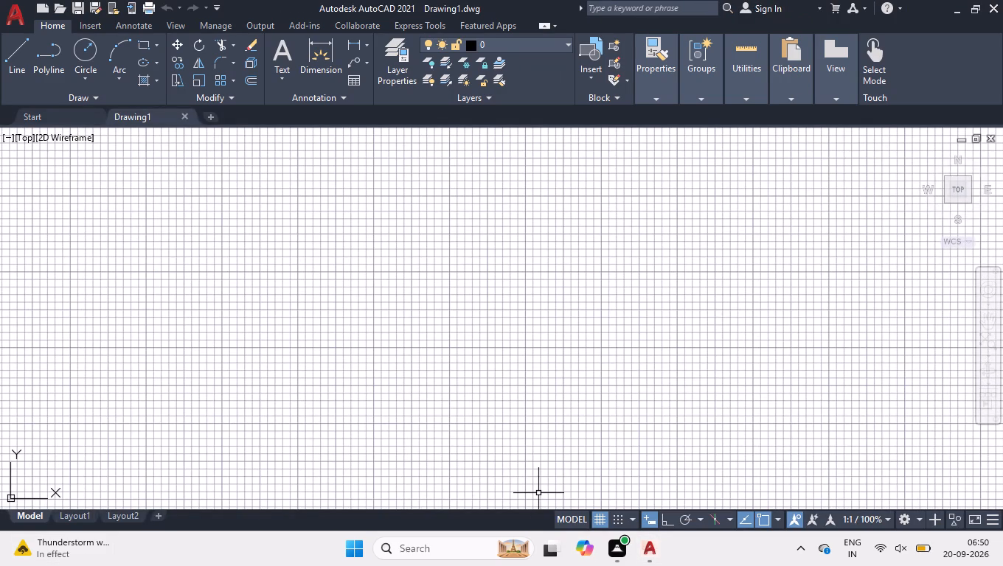
Turn off the grid display and turn on Ortho mode for the new drawing.
left_click(605, 522)
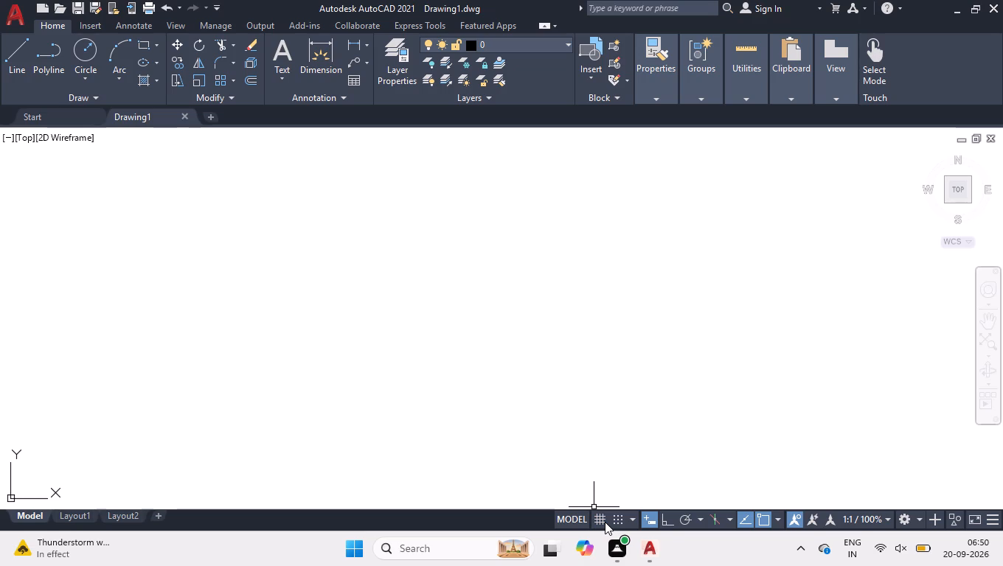
left_click(671, 523)
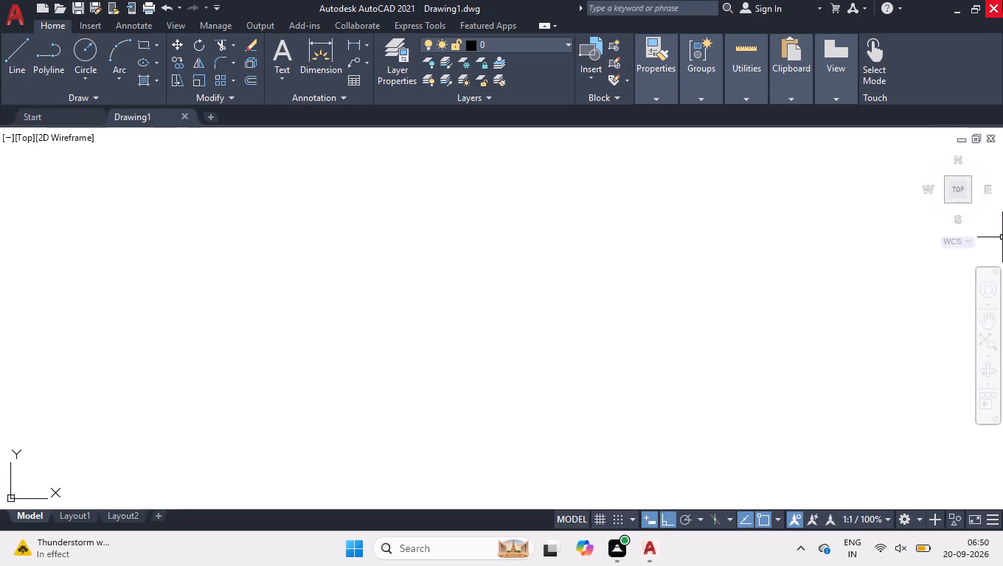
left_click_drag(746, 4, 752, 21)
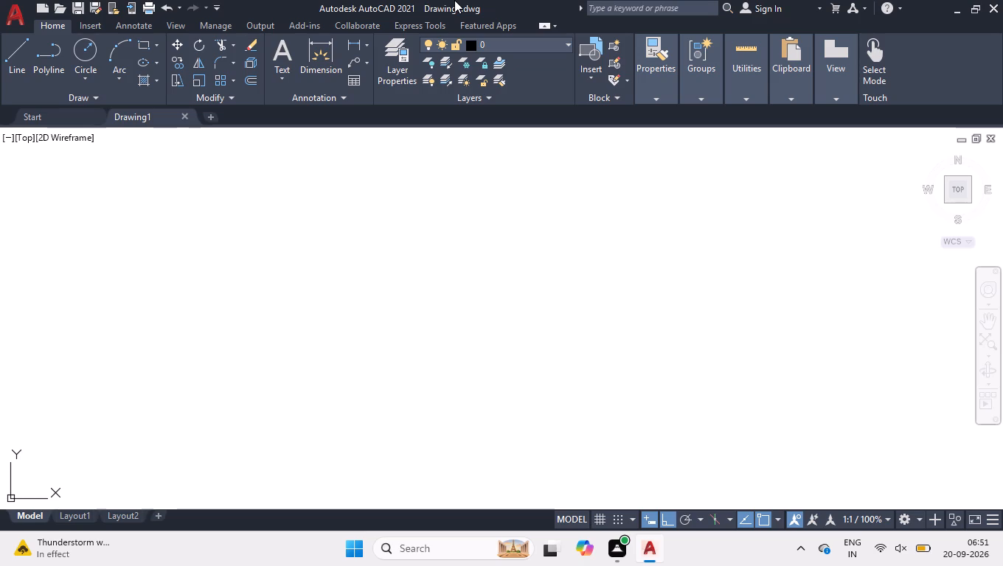
Set the drawing units to Engineering length with 0'-0.00" precision and an insertion scale of Inches.
type("un")
key("Return")
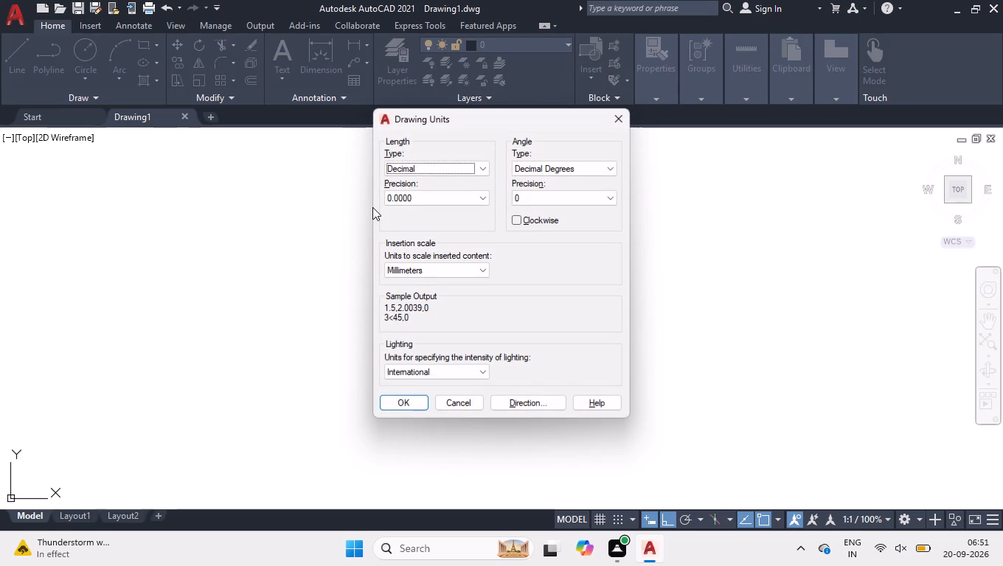
left_click(455, 163)
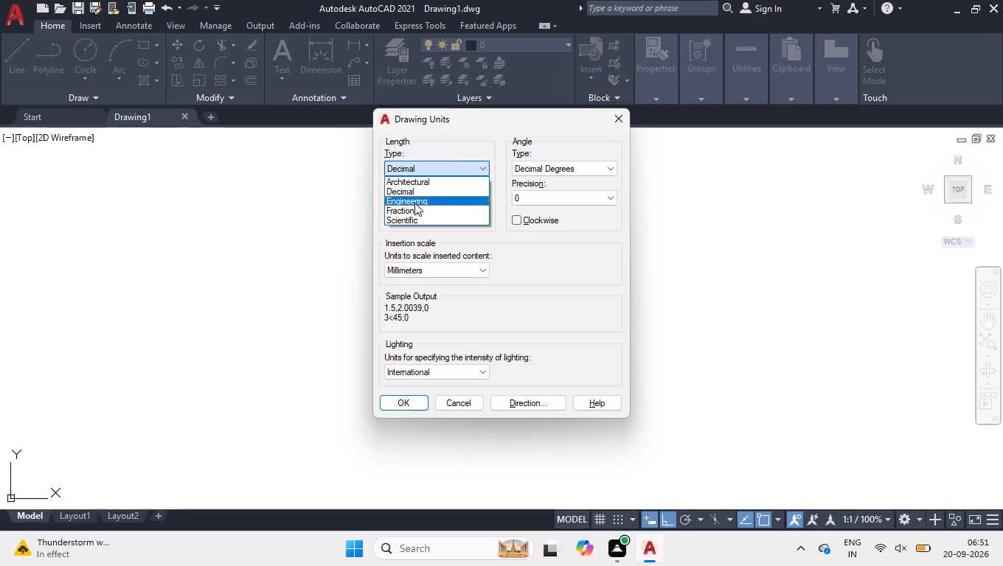
left_click(414, 200)
left_click(414, 200)
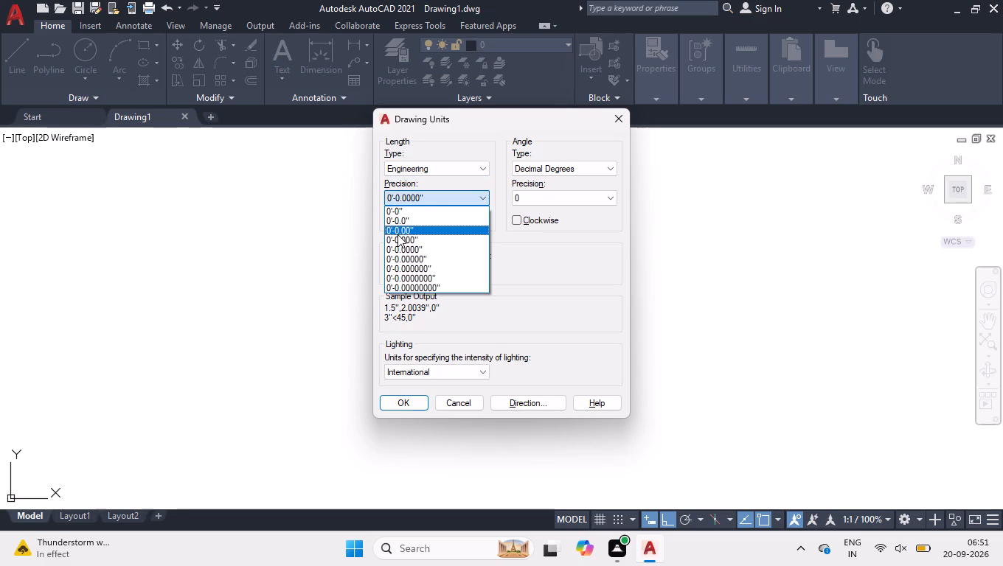
left_click(398, 234)
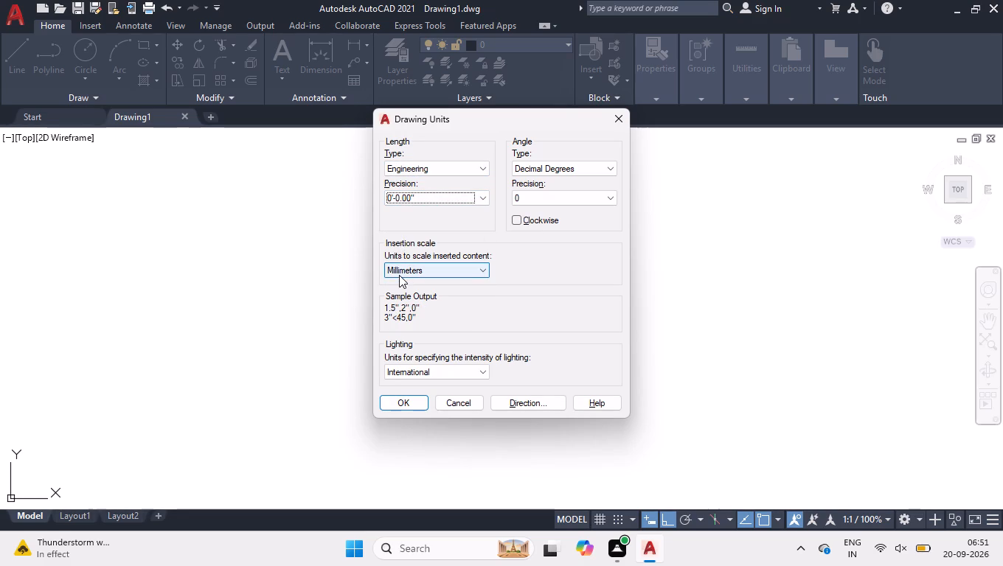
left_click(399, 275)
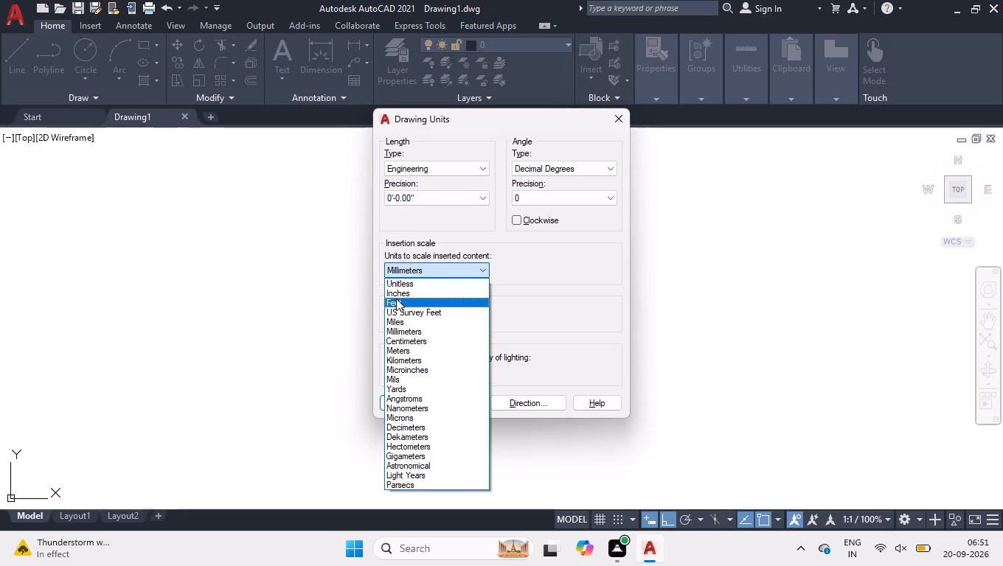
left_click(395, 295)
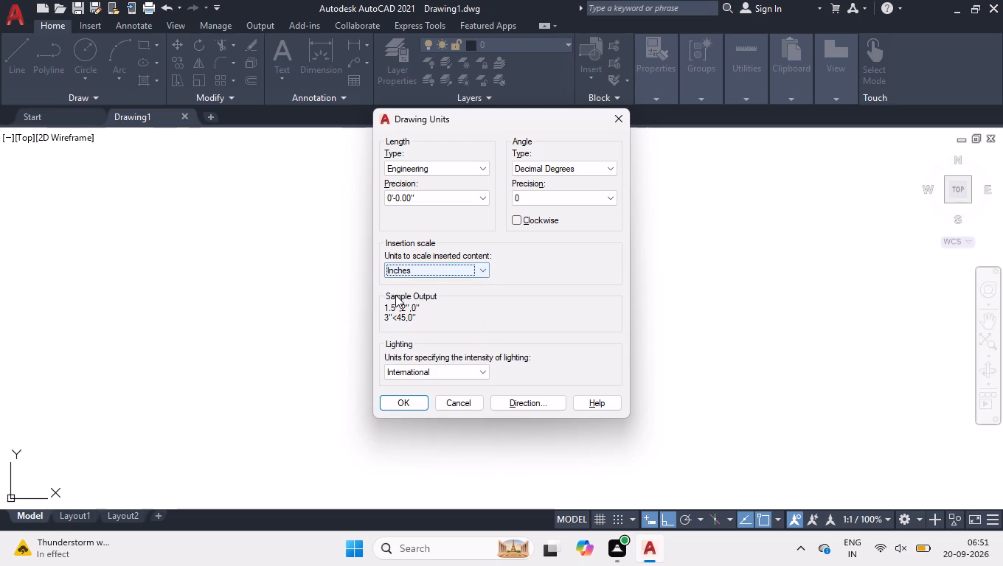
left_click(393, 399)
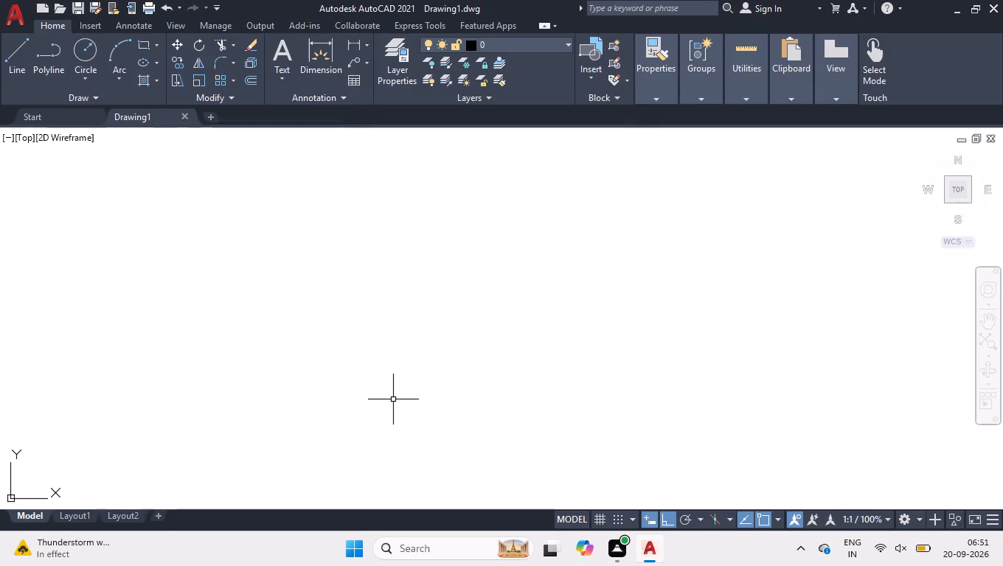
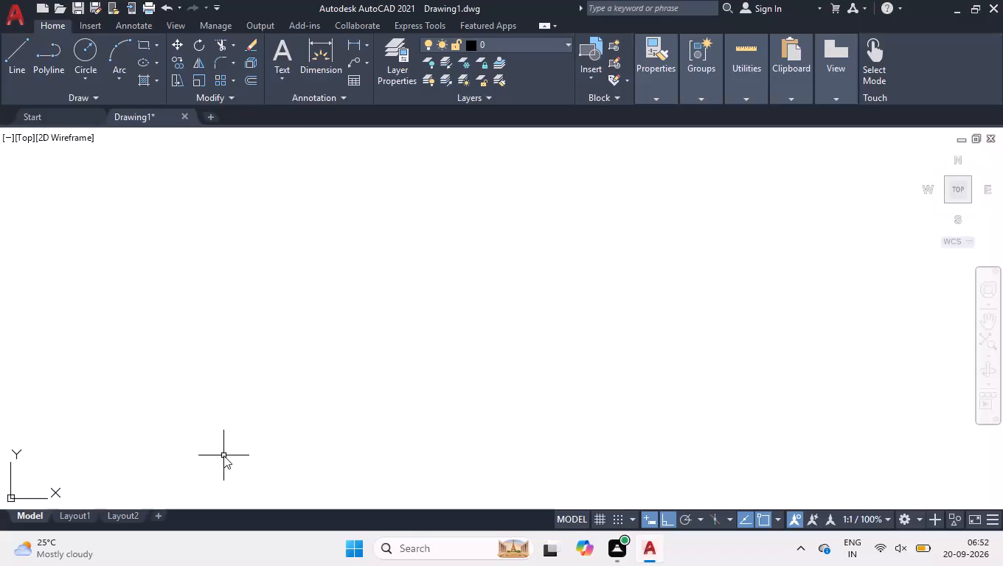
In the ISO-25 dimension style, set extension beyond dimension lines to 1", origin offset to 1", and enable fixed length extension lines.
key("Return")
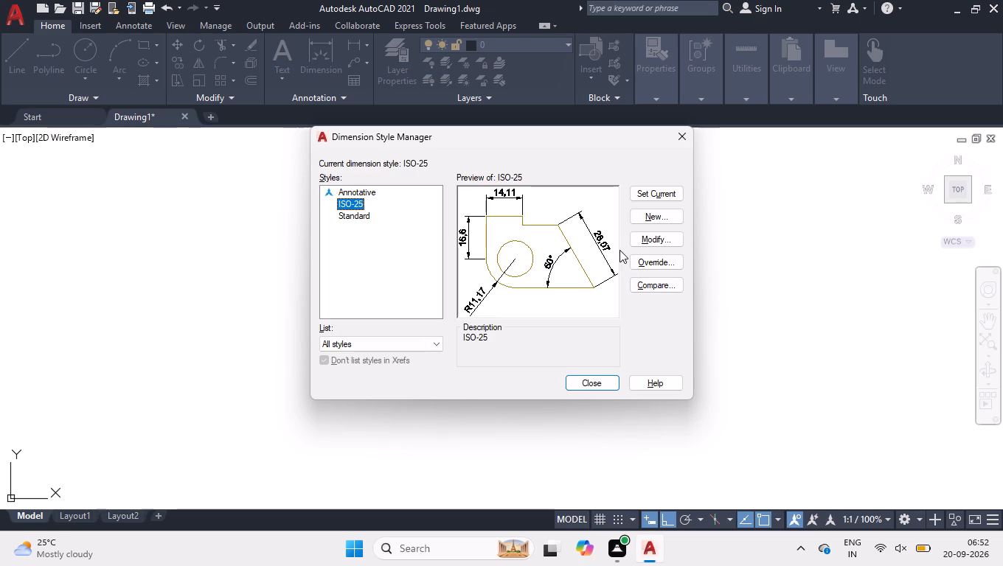
left_click(681, 239)
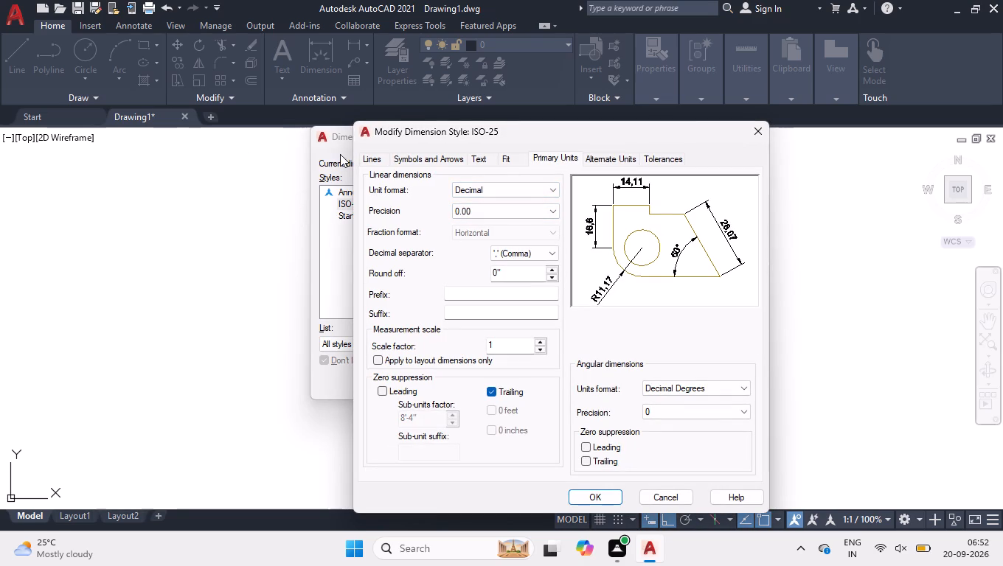
left_click(378, 161)
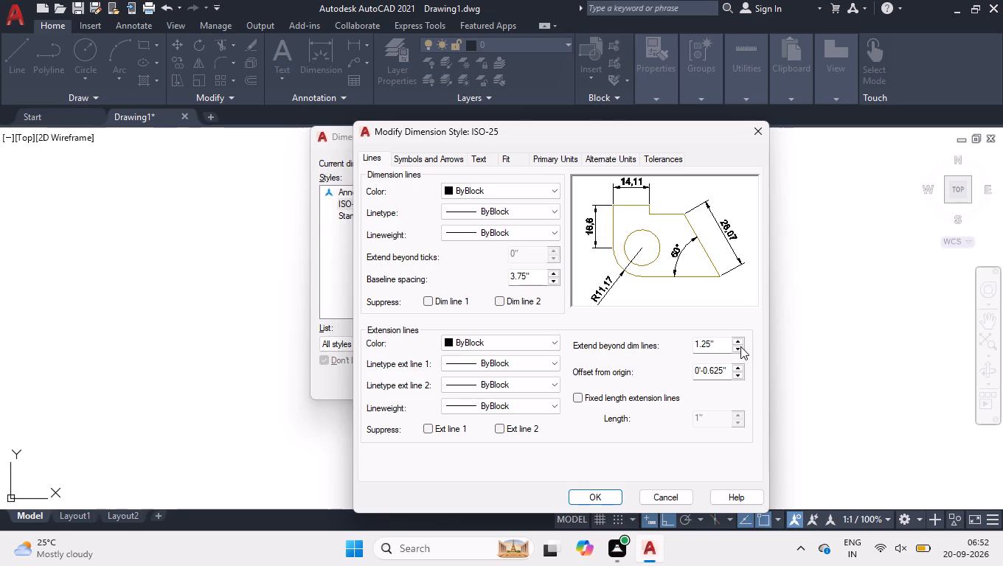
left_click_drag(723, 343, 476, 419)
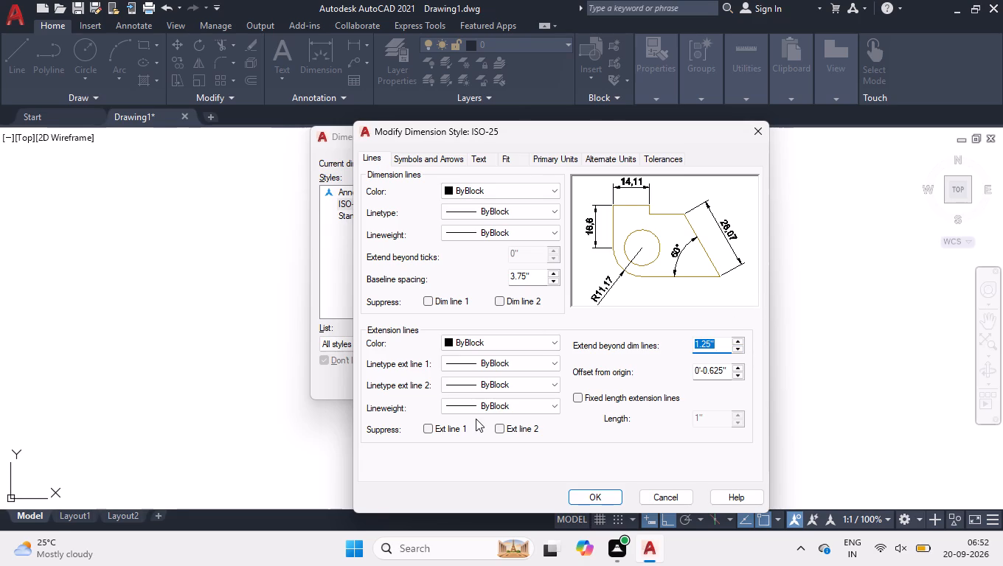
key("1")
key("Return")
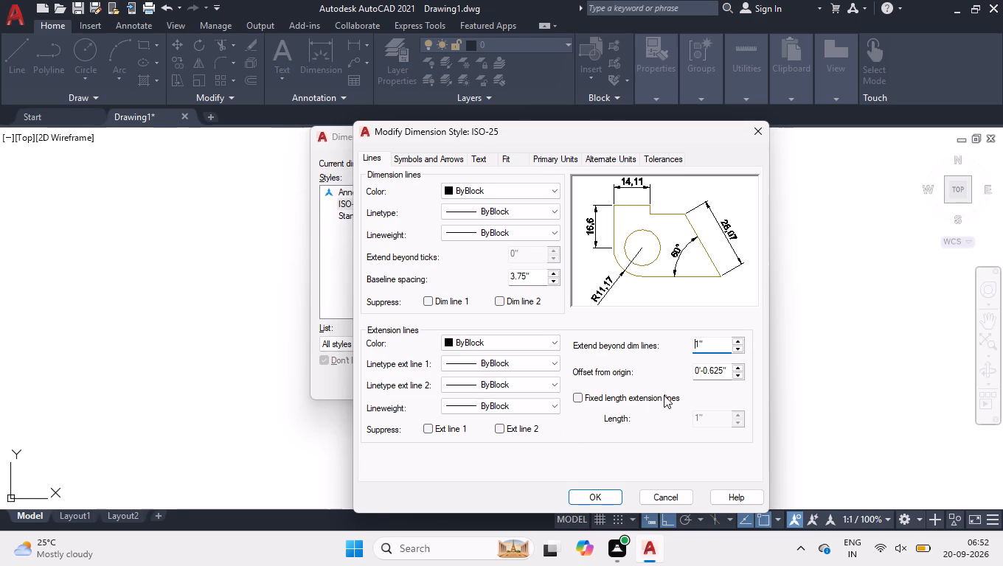
left_click_drag(726, 369, 266, 479)
key("1")
key("Return")
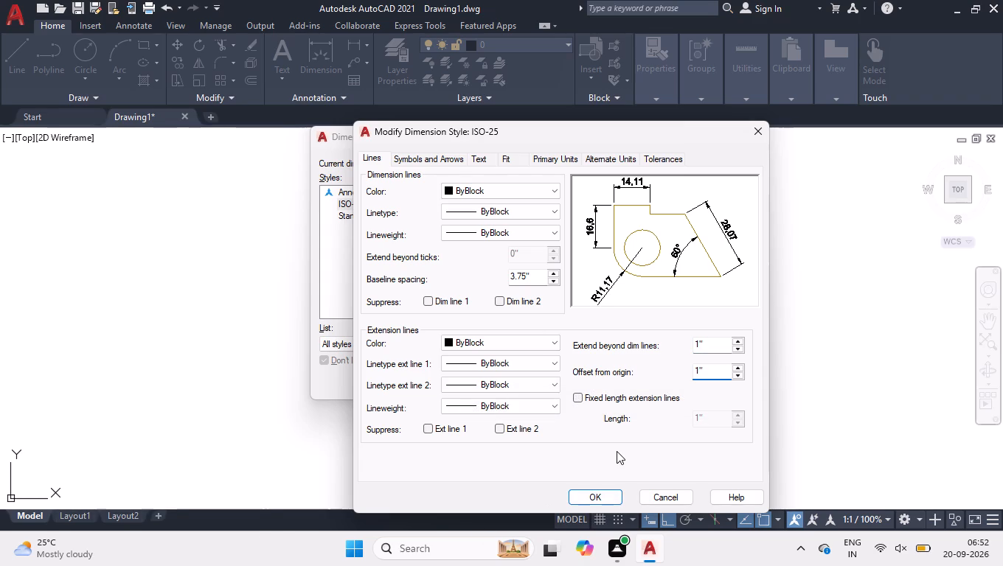
left_click(629, 395)
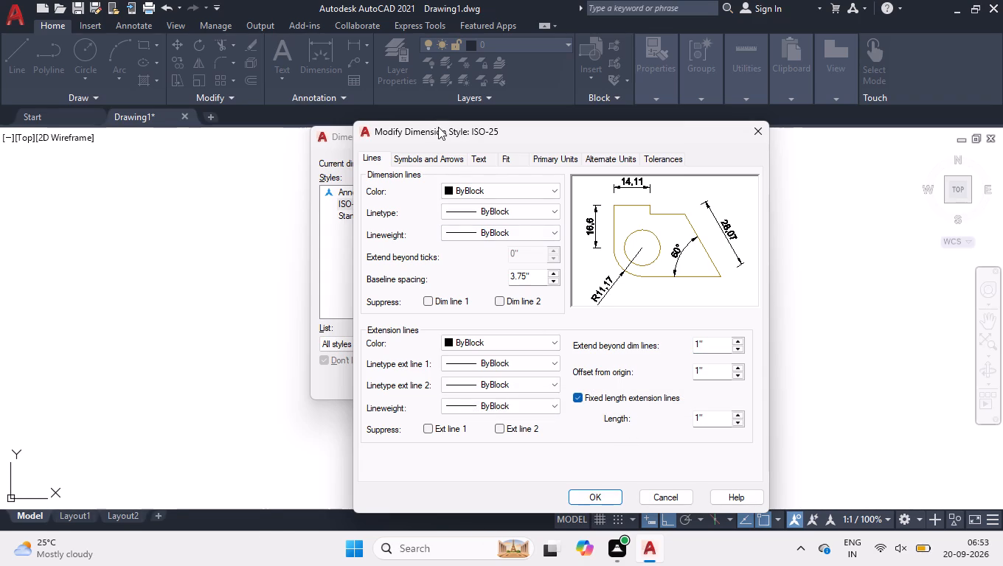
Lower the display brightness in the Windows quick settings.
left_click(906, 542)
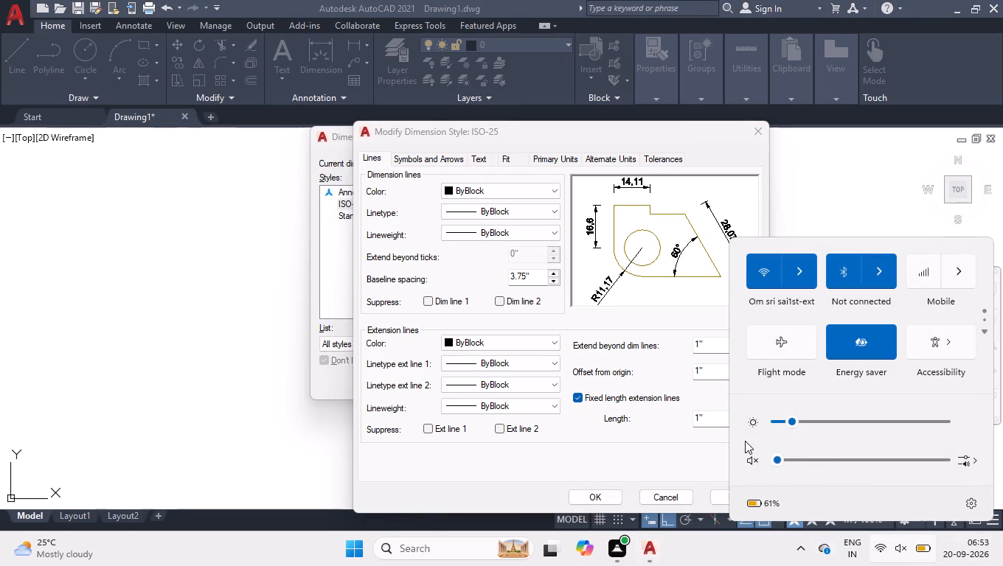
left_click_drag(745, 441, 799, 417)
left_click_drag(799, 417, 799, 418)
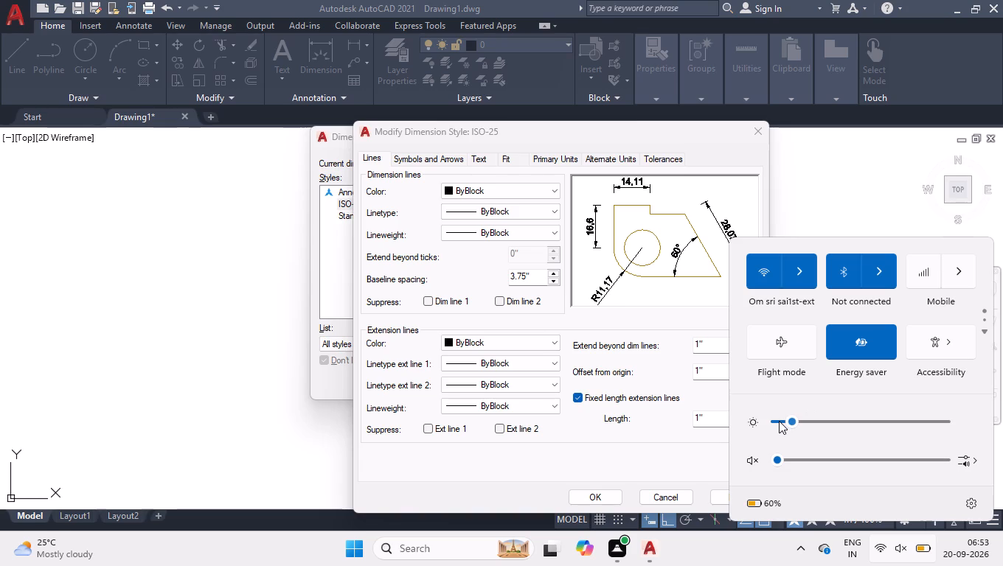
left_click(779, 421)
Set the dimension style's first and second arrowheads to Oblique with an arrow size of 4".
left_click(395, 158)
left_click(406, 212)
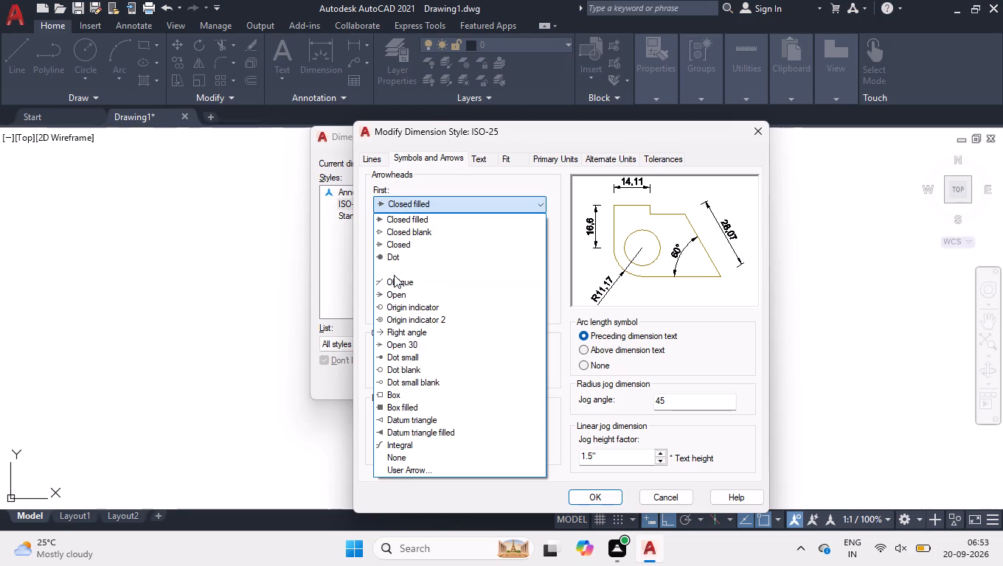
left_click(394, 284)
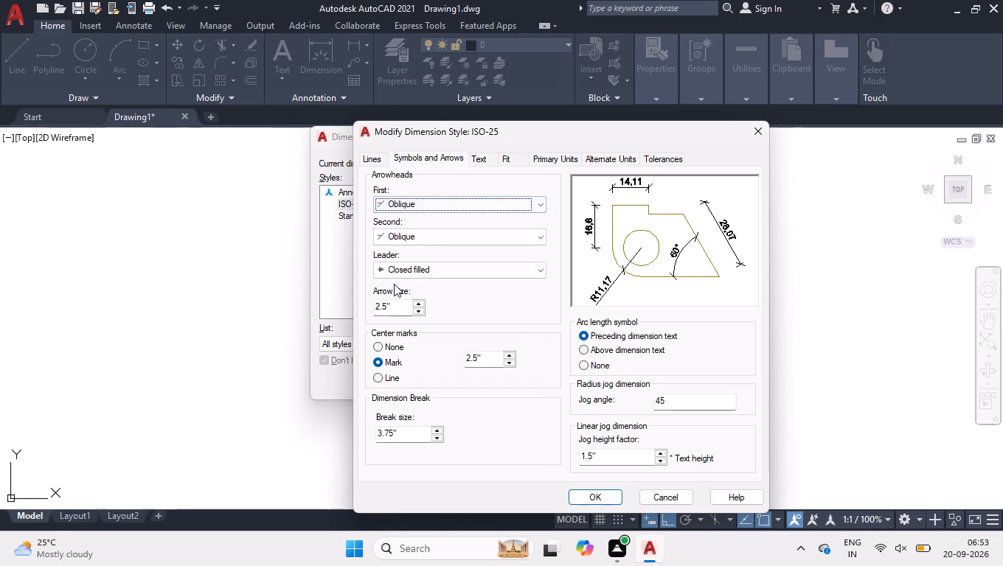
left_click_drag(393, 301, 0, 391)
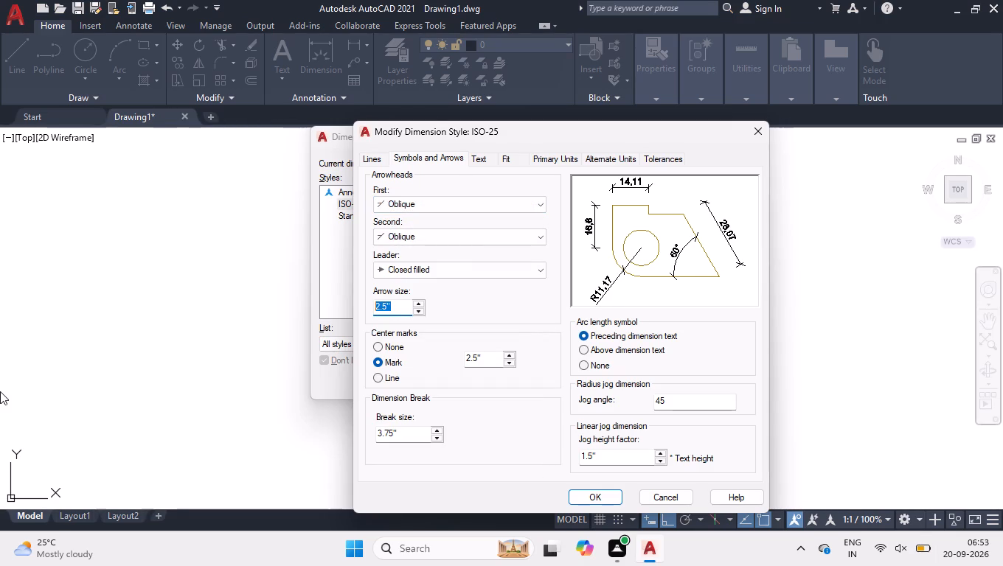
key("4")
key("Return")
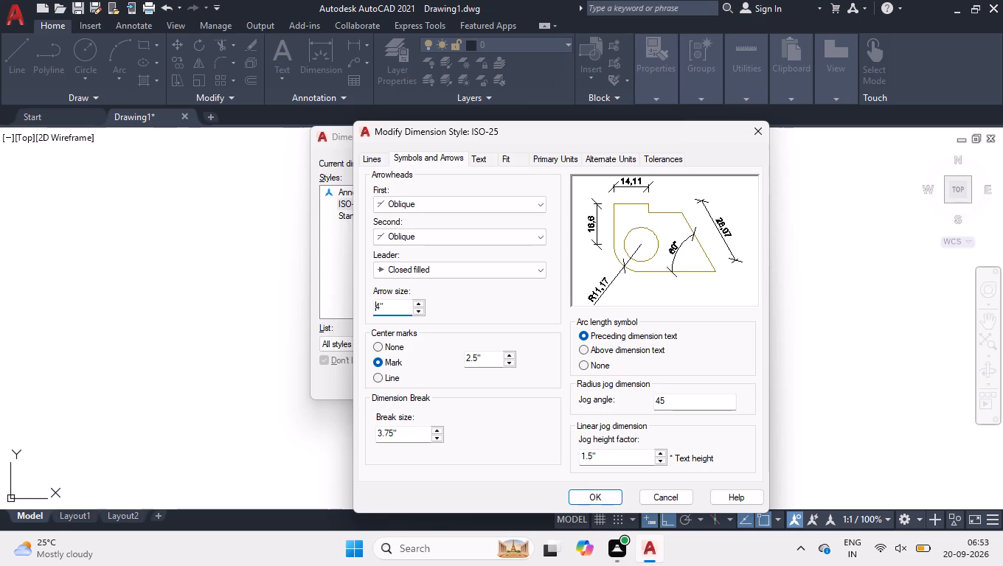
Set the dimension text height to 6", its vertical placement to Centered, and its alignment to Horizontal.
left_click(482, 158)
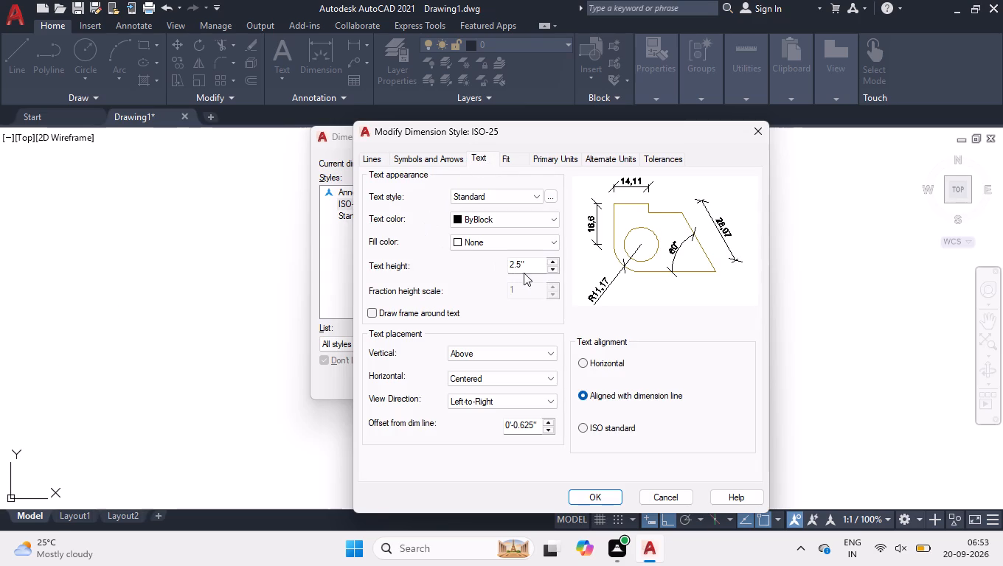
left_click_drag(526, 269, 366, 338)
key("6")
key("Return")
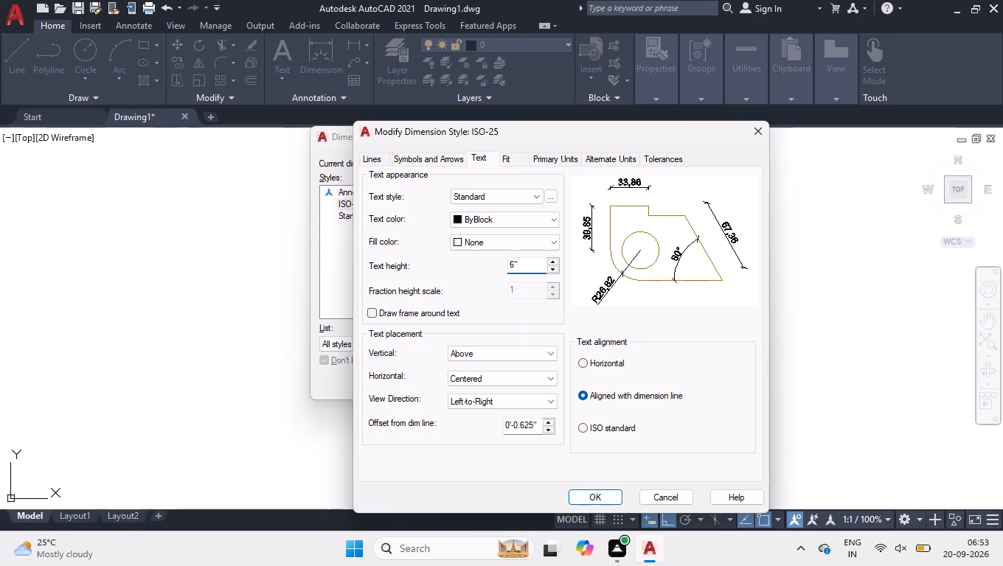
left_click(480, 351)
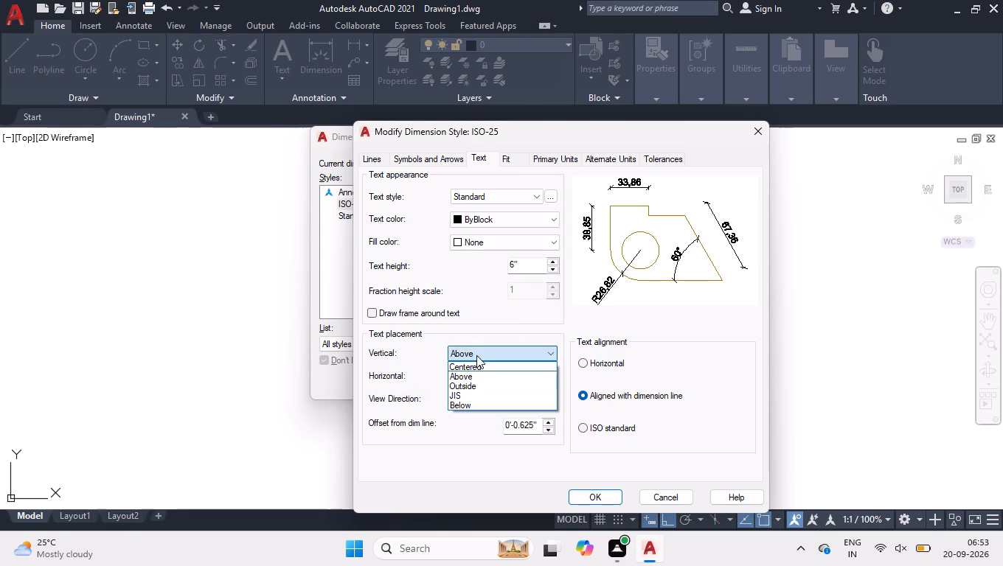
left_click(478, 368)
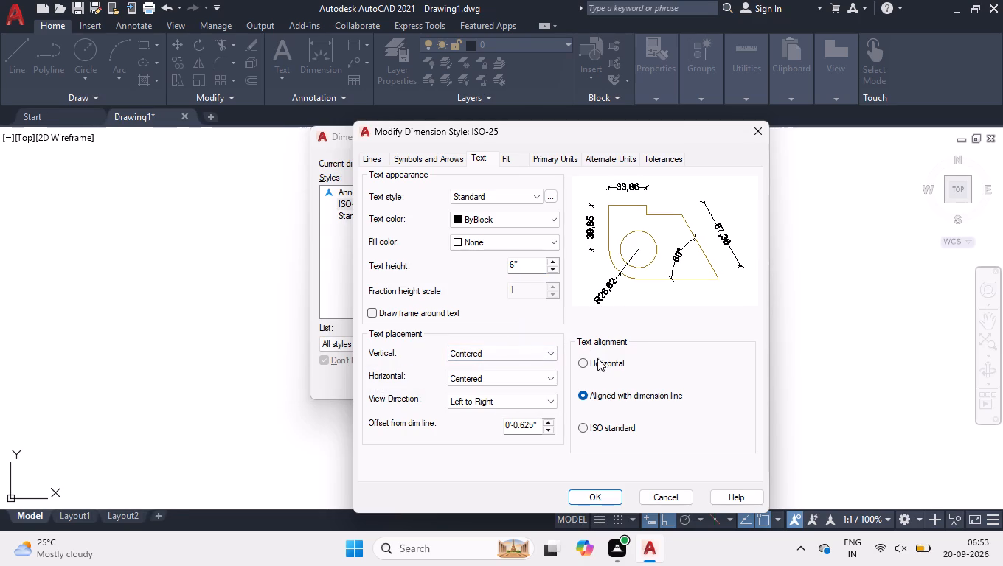
left_click(598, 363)
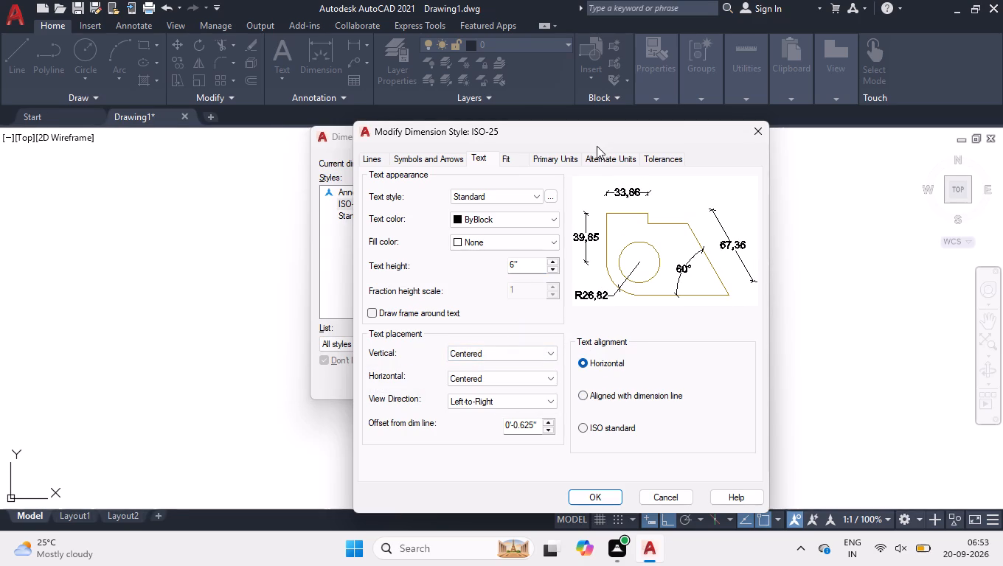
Set the primary linear dimension unit format to Engineering, apply the ISO-25 changes and close the Dimension Style Manager.
left_click(549, 158)
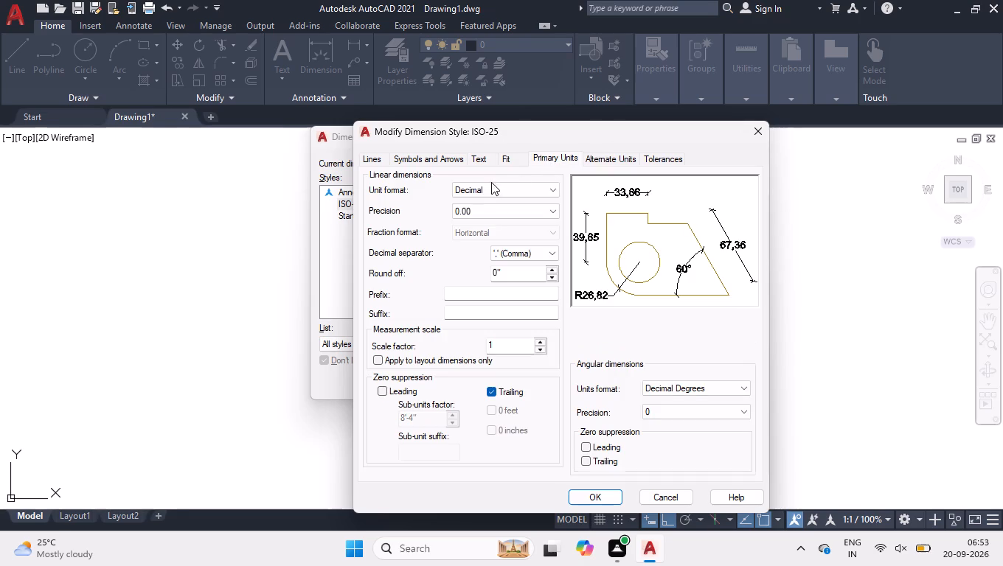
left_click(488, 188)
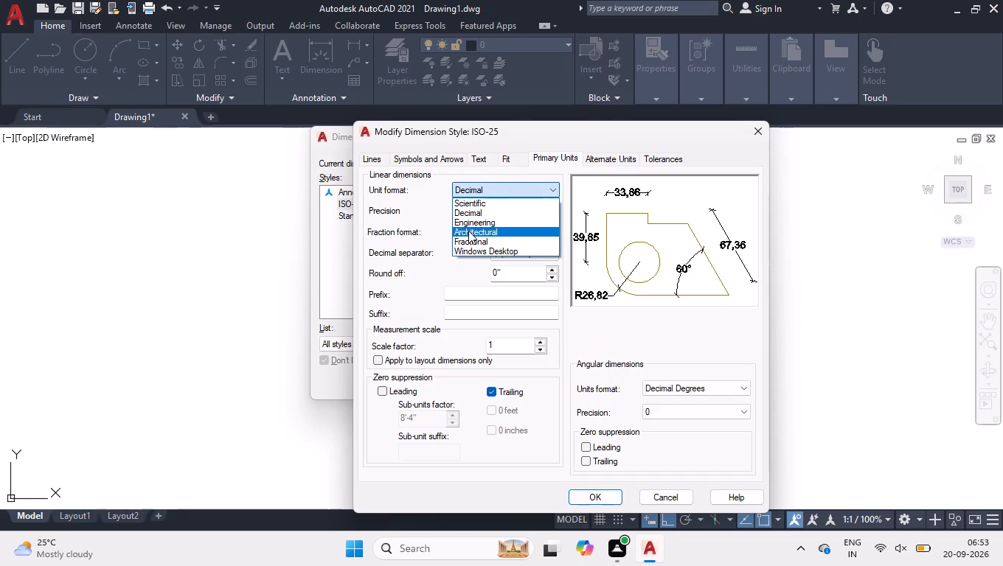
left_click(469, 225)
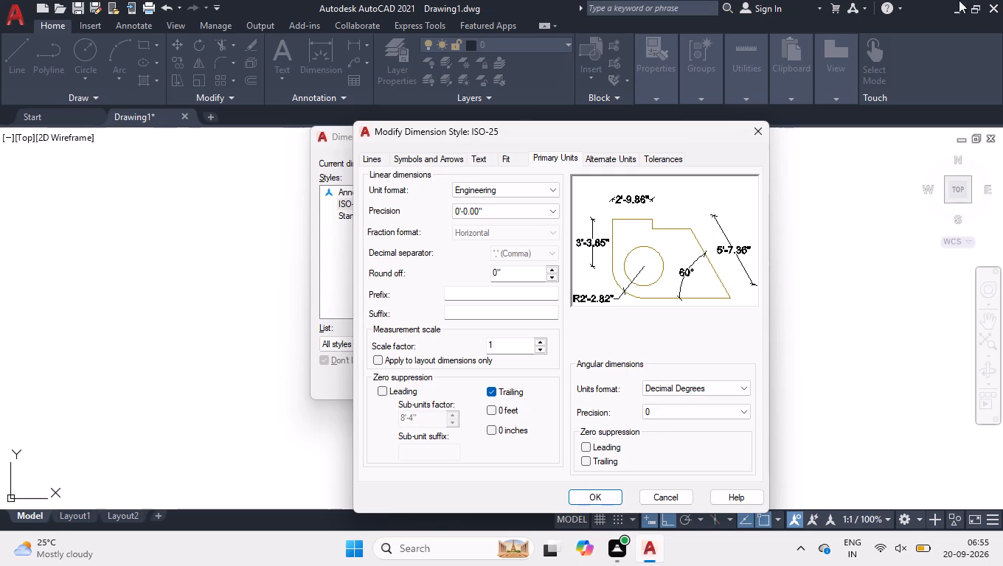
left_click_drag(14, 44, 80, 203)
left_click_drag(80, 203, 371, 0)
left_click(574, 495)
left_click(593, 382)
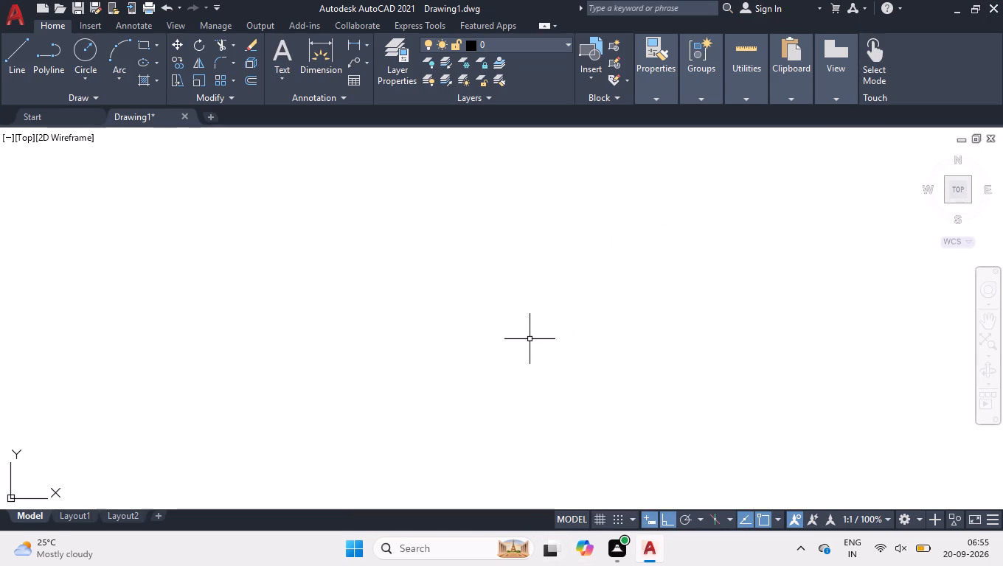
Draw a closed rectangular outline with the Line tool, 25' wide and 45' high.
left_click_drag(534, 340, 565, 377)
key("l")
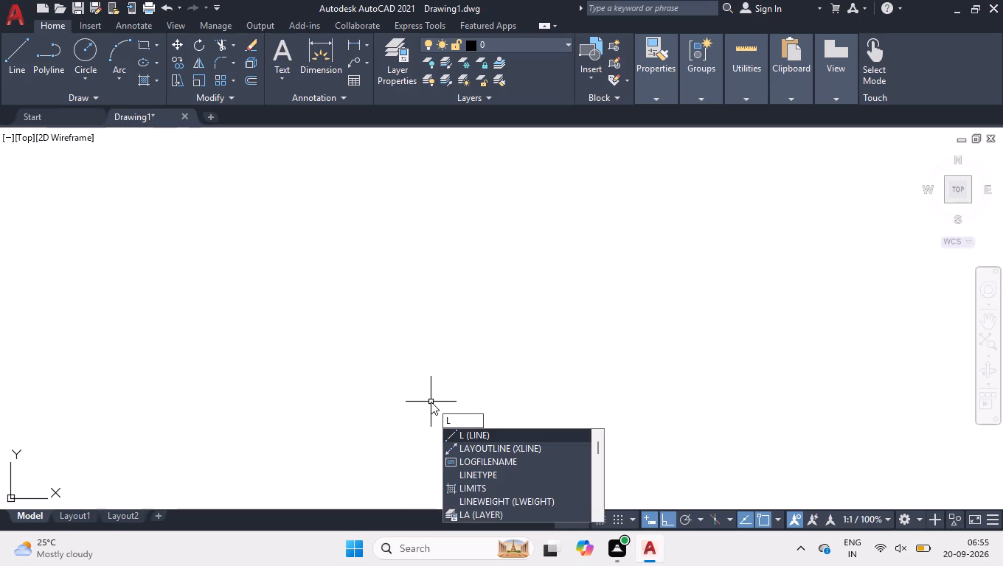
key("Return")
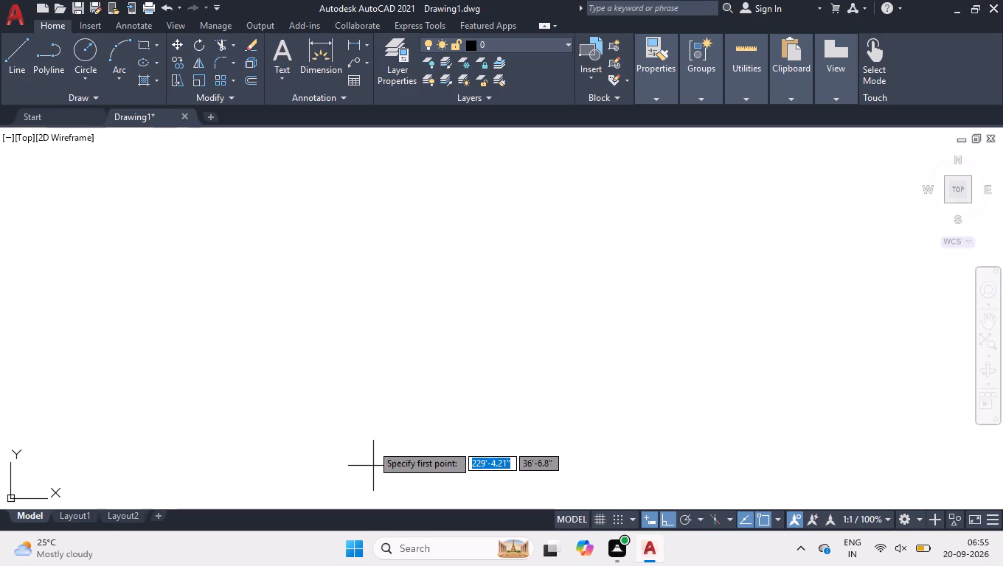
left_click_drag(354, 444, 363, 447)
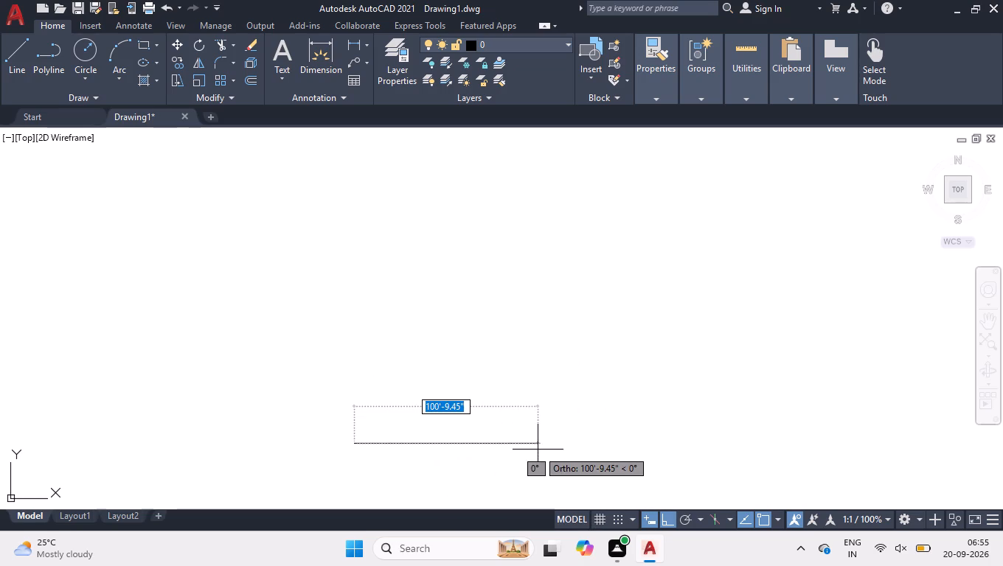
key("2")
key("5")
key("apostrophe")
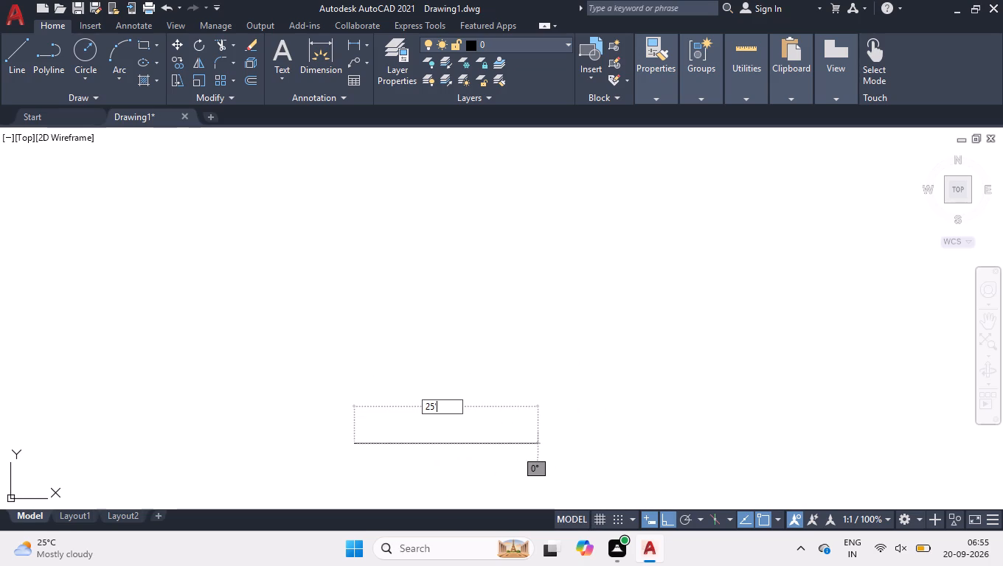
key("Return")
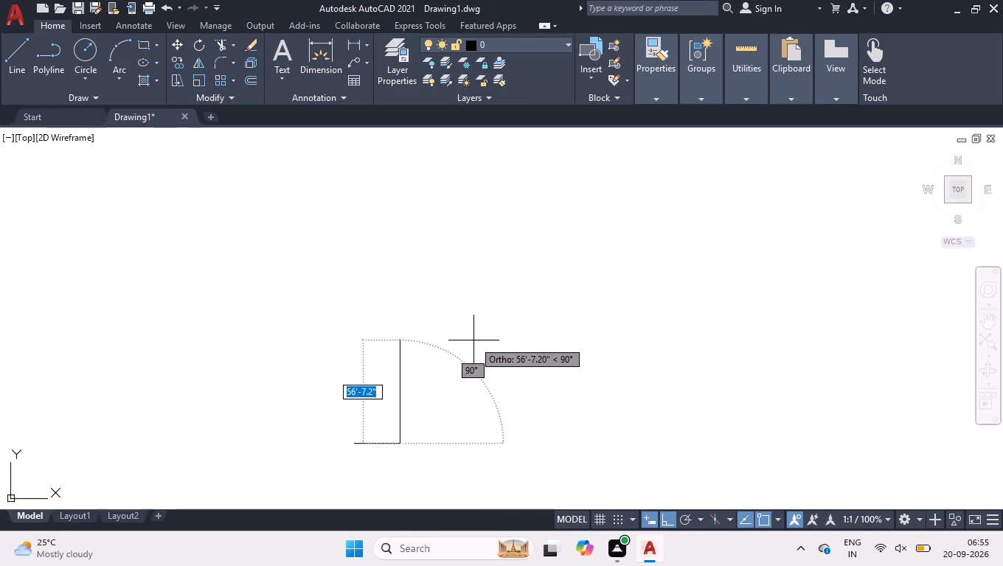
type("45'")
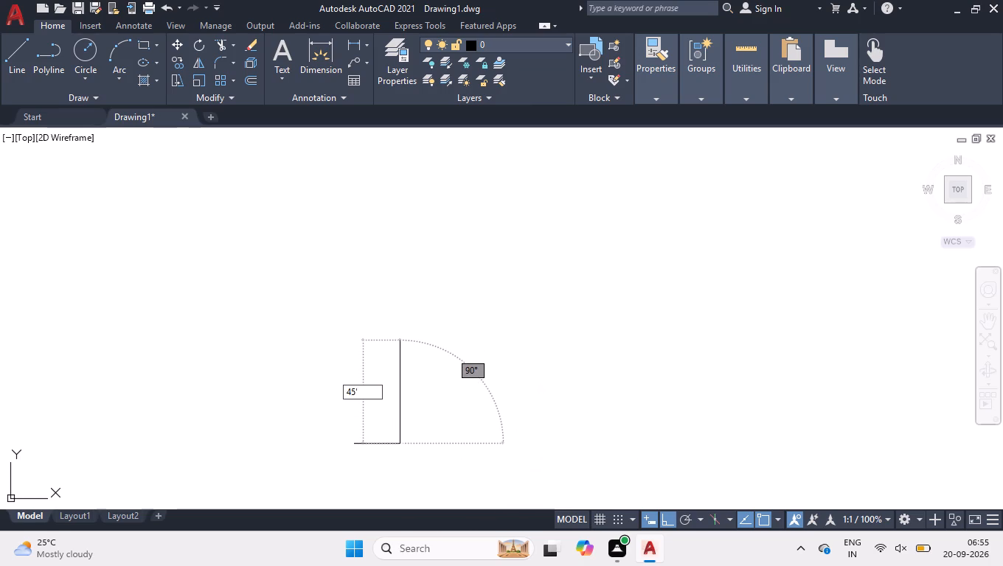
key("Return")
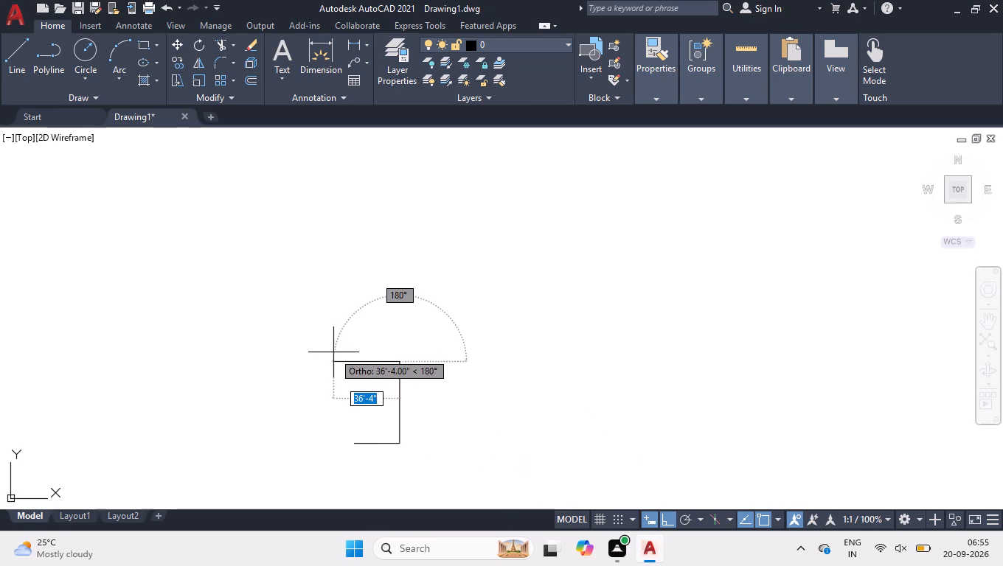
type("25'")
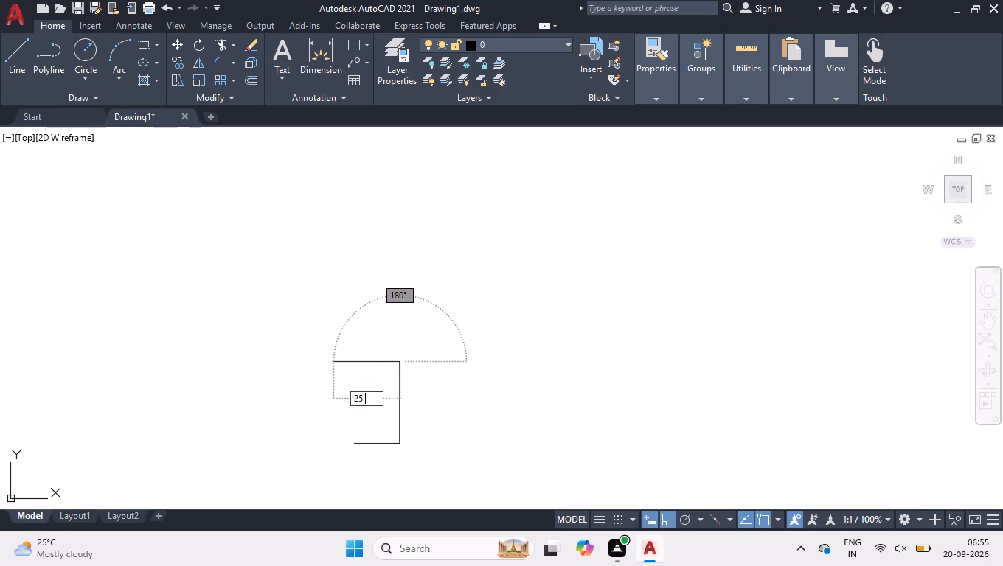
key("Return")
key("c")
key("Return")
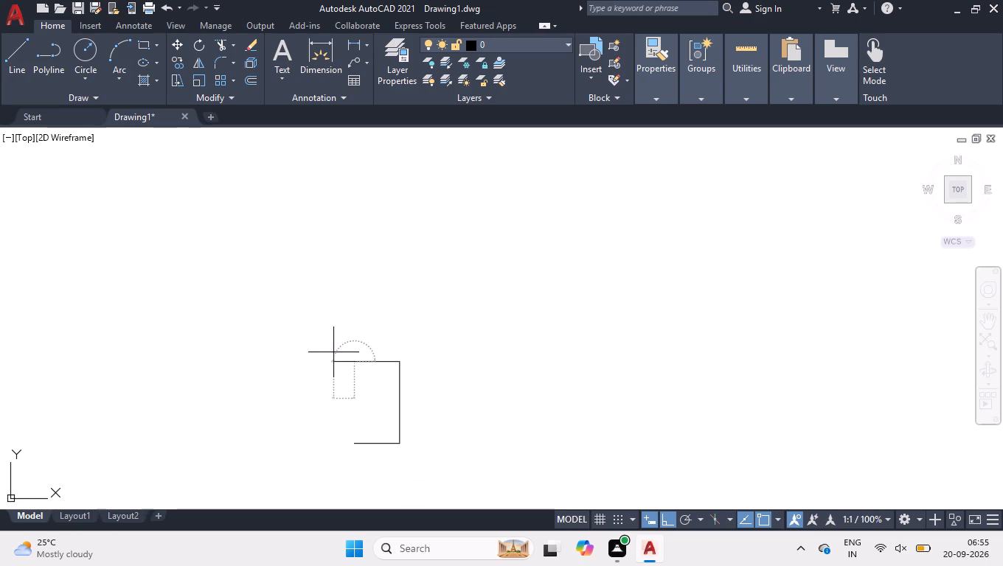
Join the four lines of the 25' by 45' rectangle into a single polyline.
left_click(967, 189)
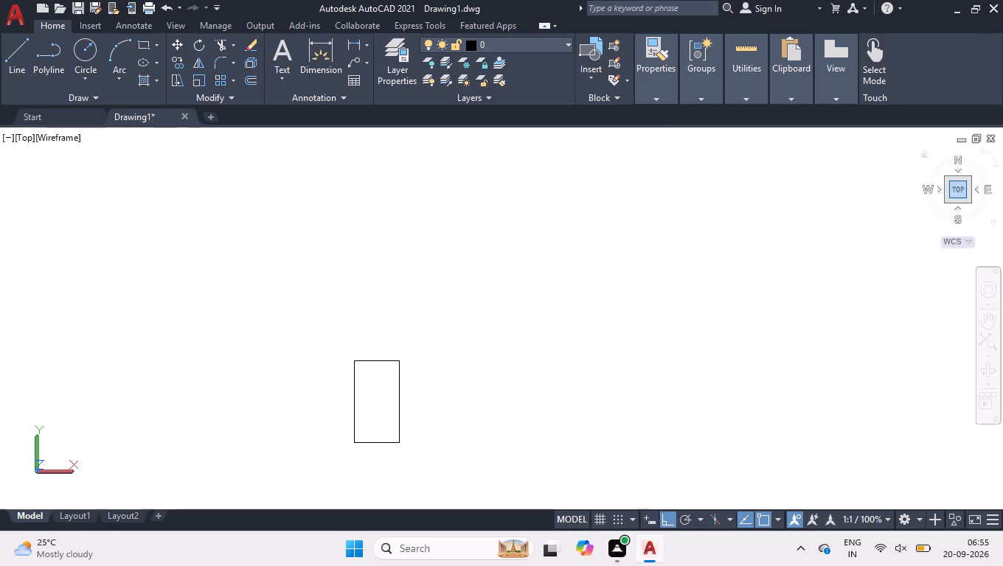
left_click(599, 133)
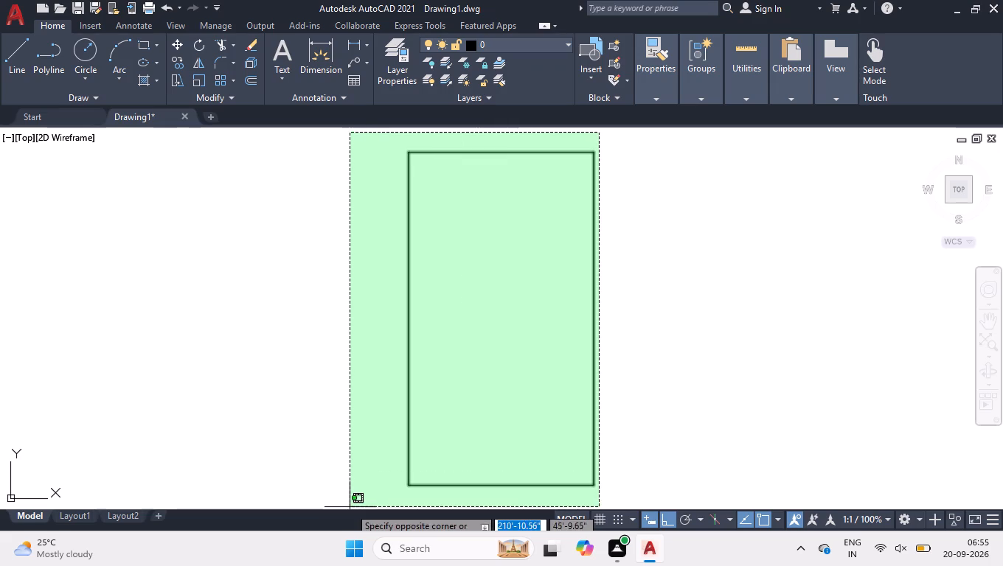
left_click(351, 500)
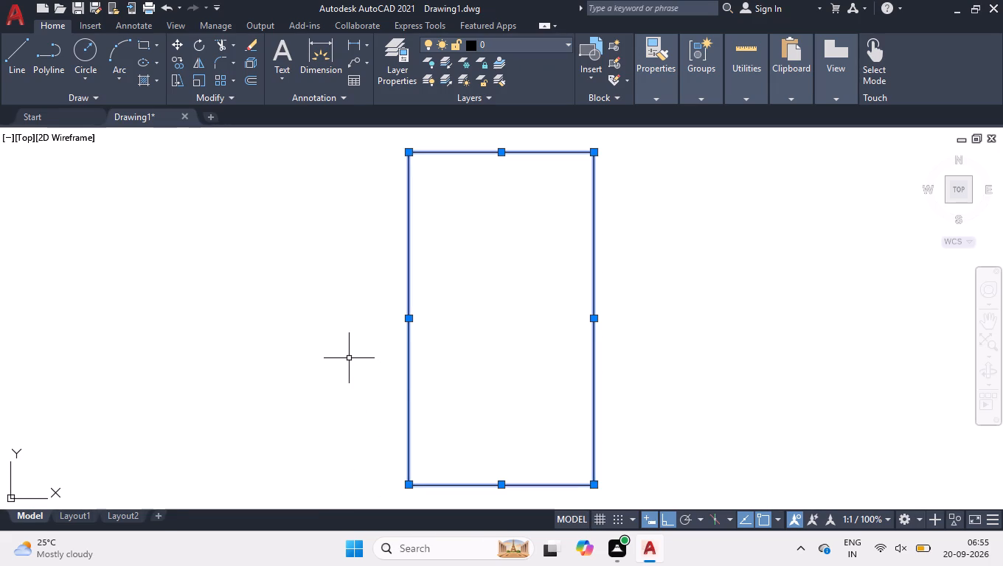
key("j")
key("Return")
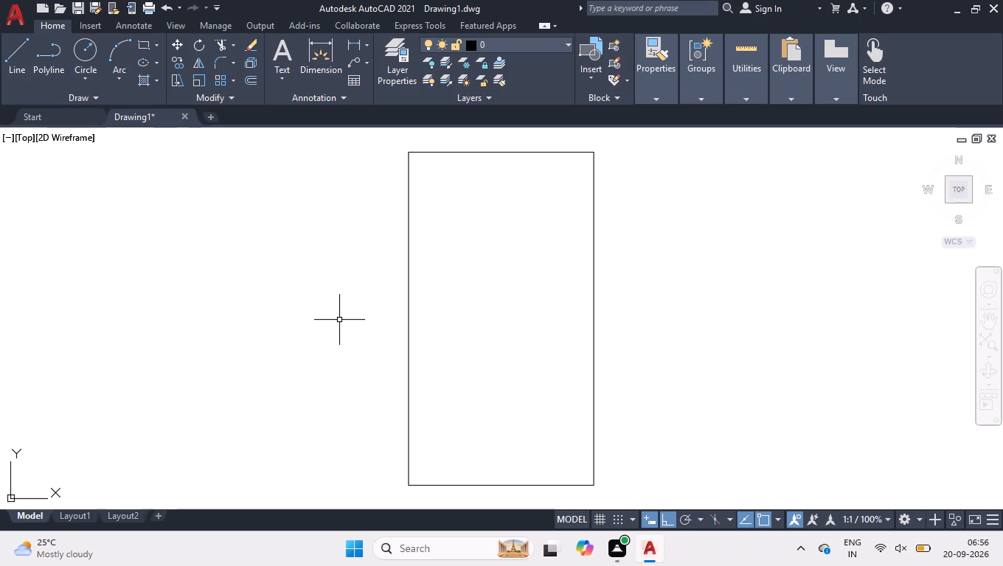
Offset the rectangular outline 9" inward to form the outer wall thickness.
type("off")
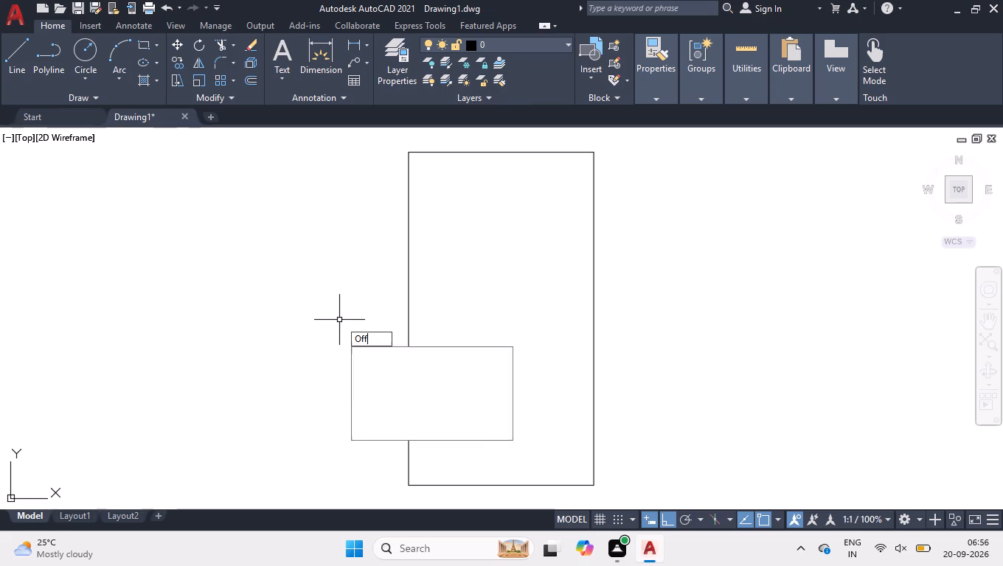
key("Return")
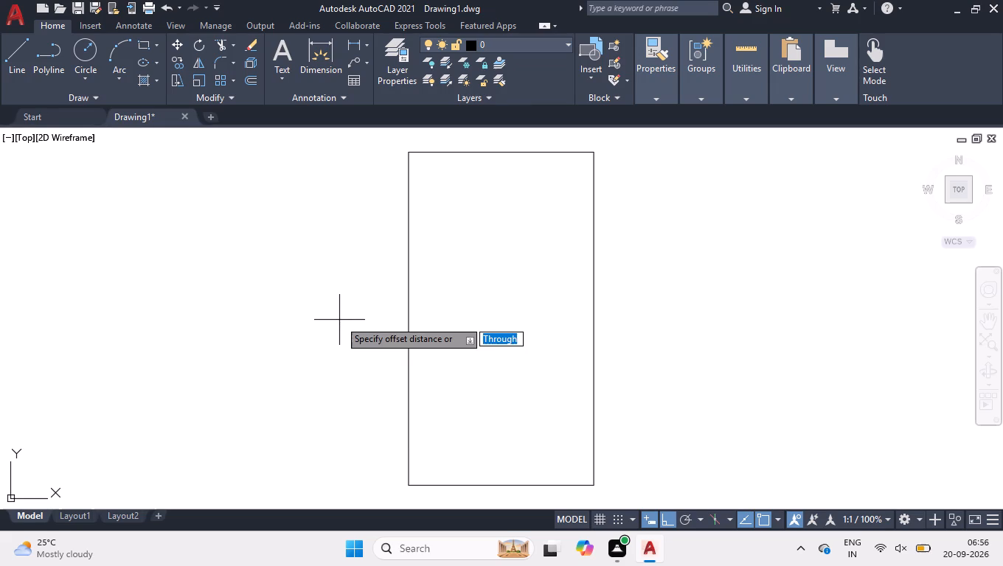
key("9")
key("Return")
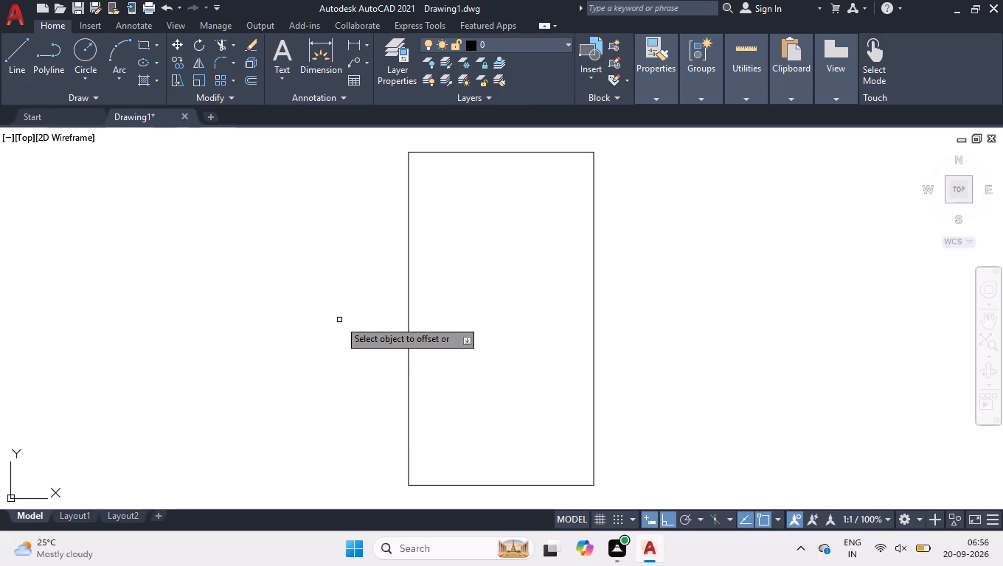
left_click(409, 281)
left_click(470, 305)
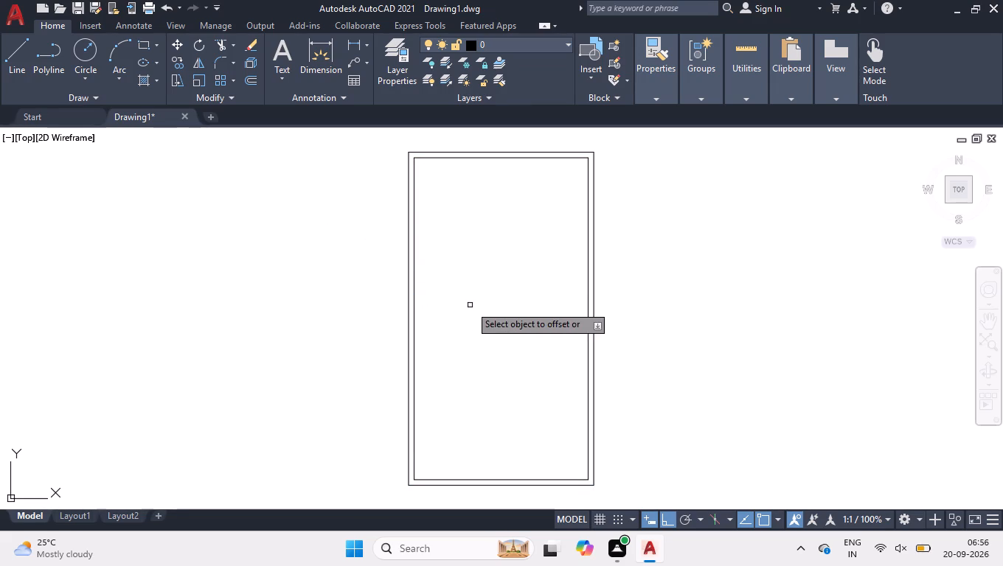
key("space")
Explode both the outer and inner rectangles into separate lines.
left_click_drag(473, 248, 437, 291)
left_click(120, 363)
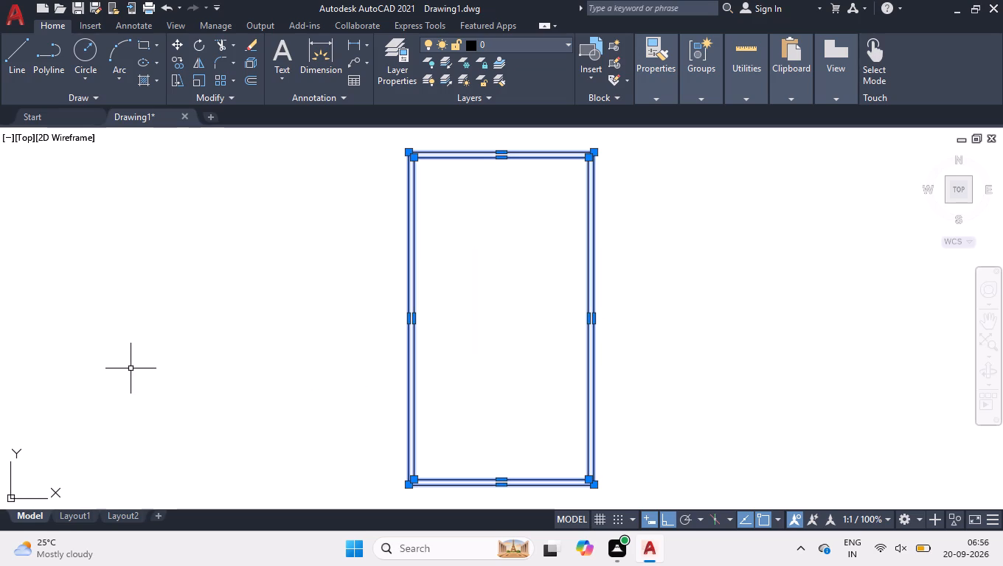
type("ex")
type("plo")
key("Return")
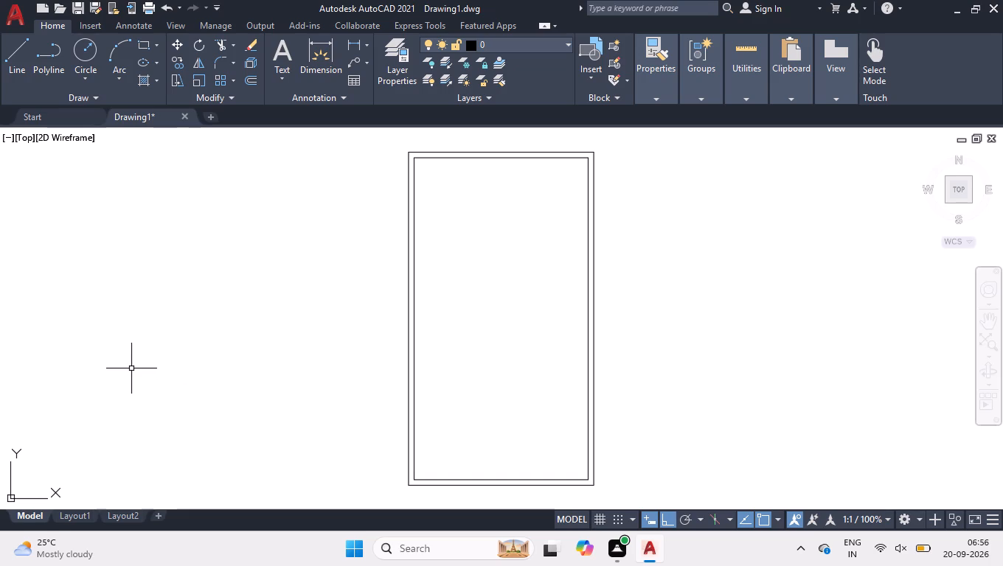
Offset the inner left and inner right wall lines 7' toward the inside of the plan.
type("off")
key("Return")
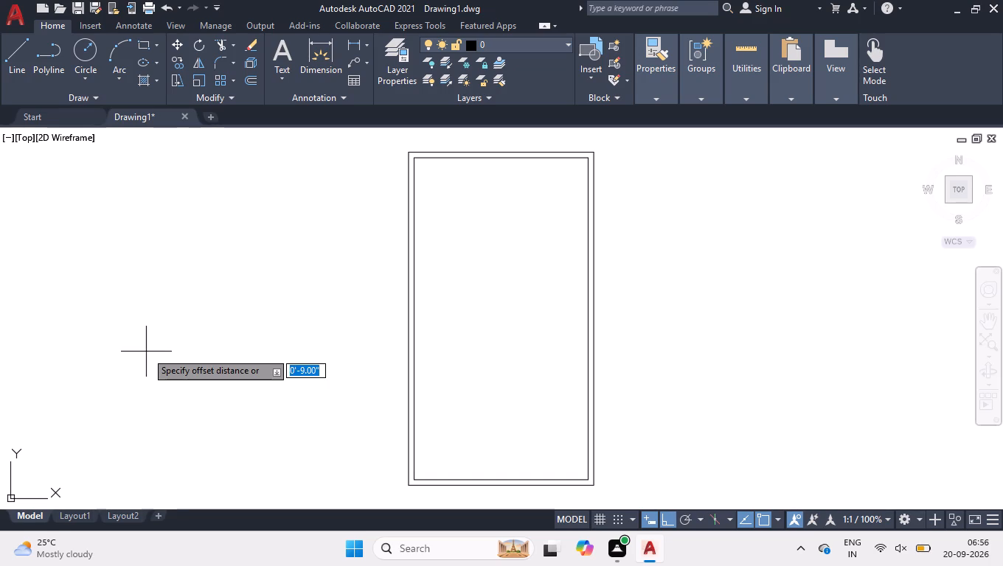
key("7")
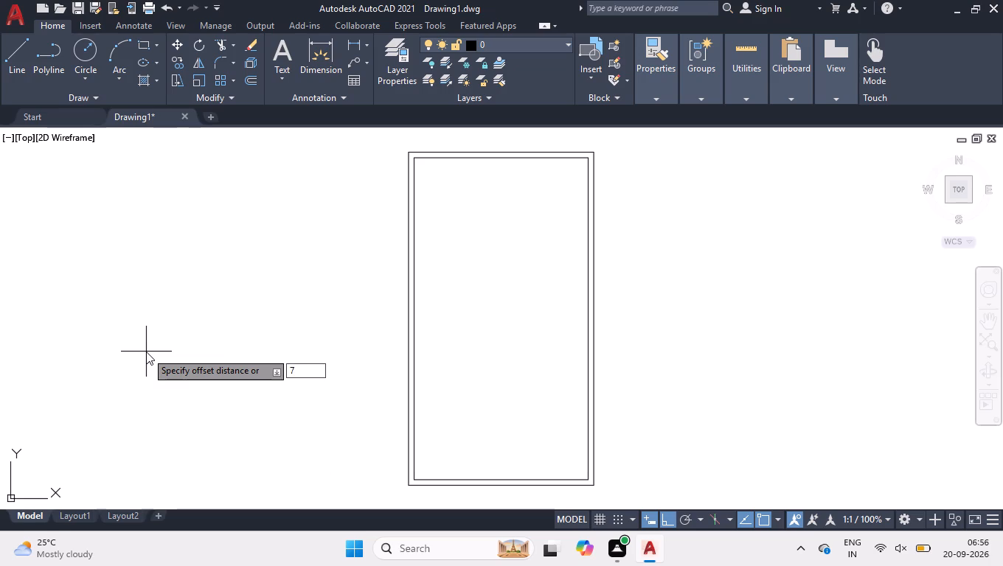
key("apostrophe")
key("Return")
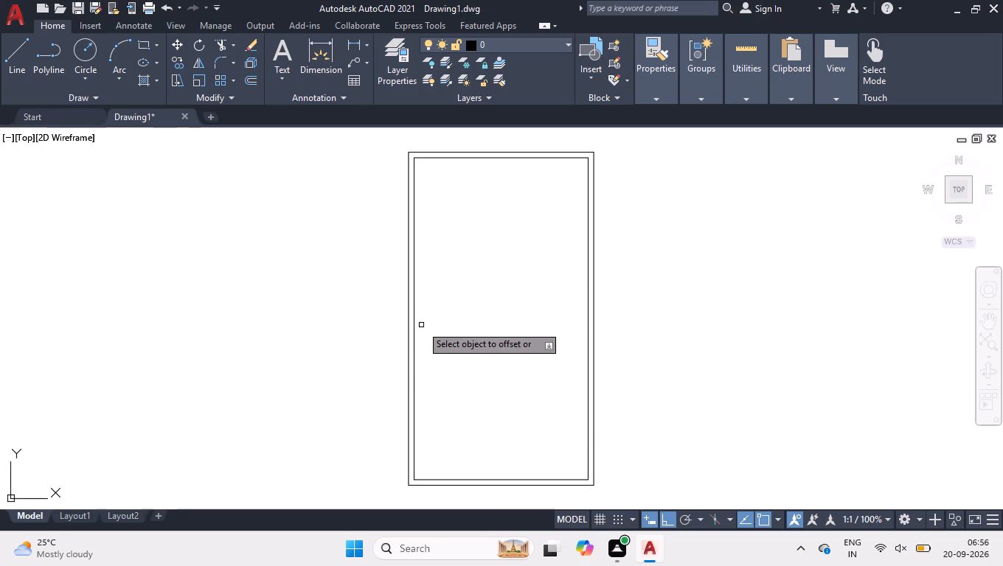
left_click_drag(414, 329, 423, 329)
left_click(470, 321)
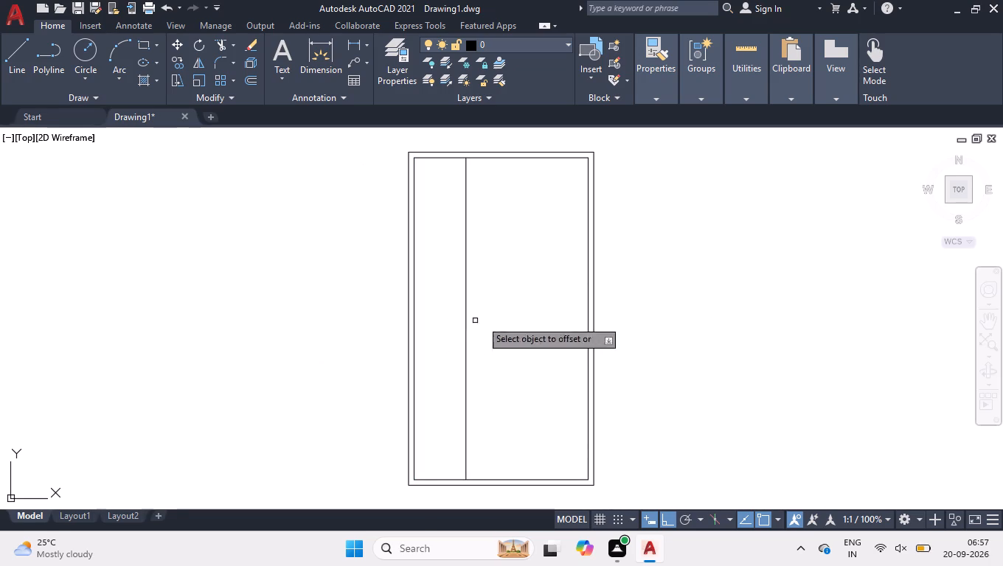
left_click(589, 293)
left_click(542, 287)
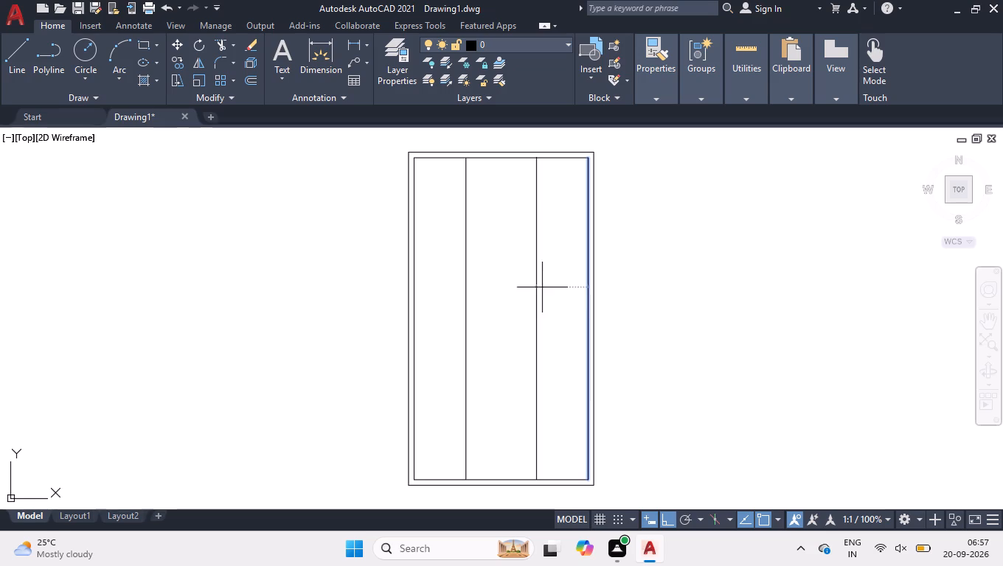
key("space")
Measure the width of the middle bay between the two interior vertical lines near the plan's upper end.
scroll(482, 92, "up", 3)
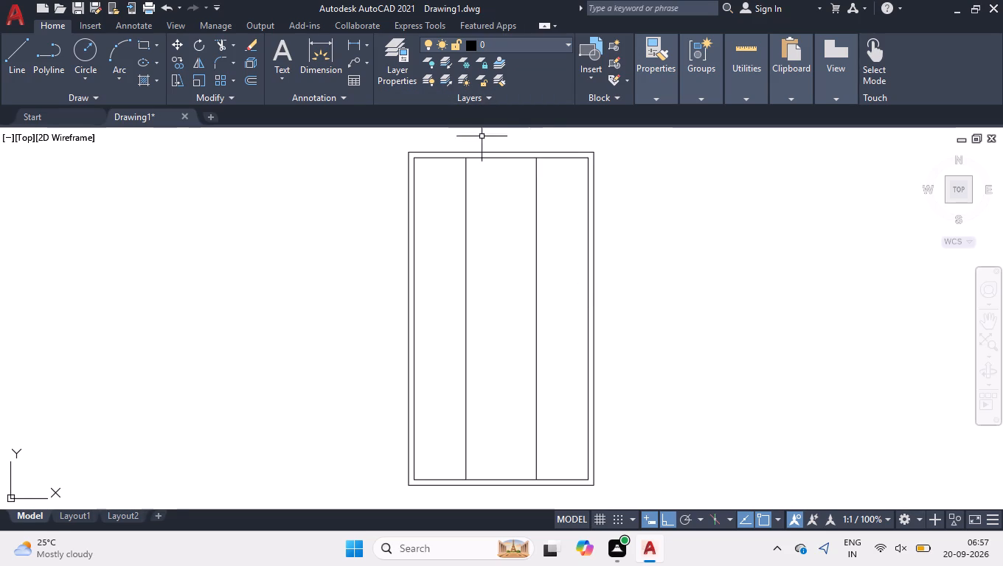
scroll(483, 147, "up", 3)
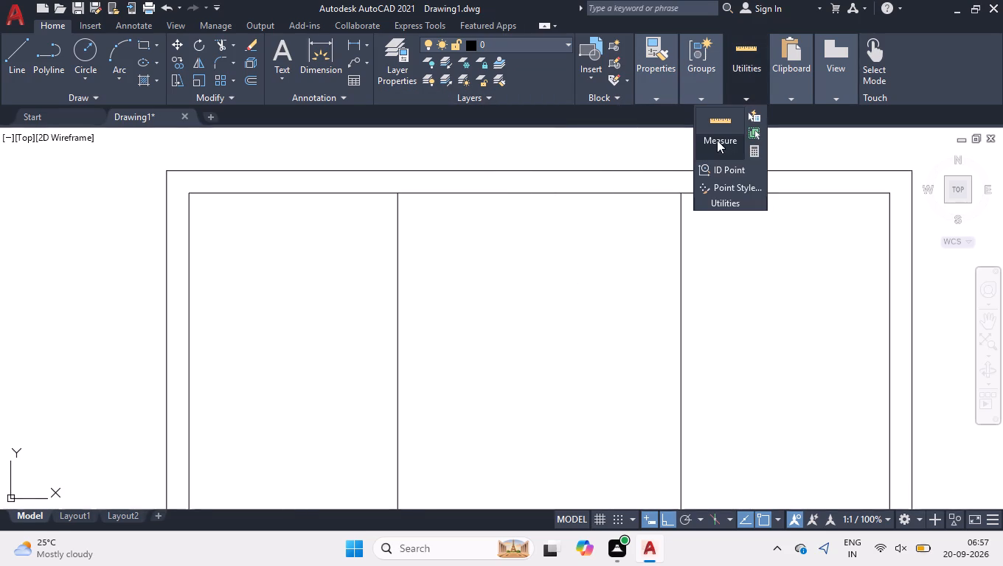
left_click(714, 122)
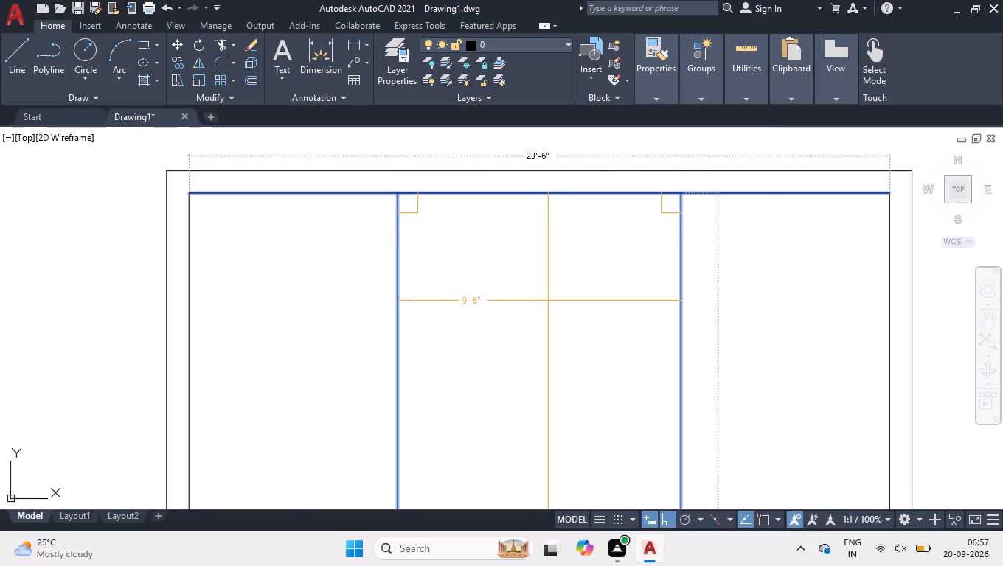
key("space")
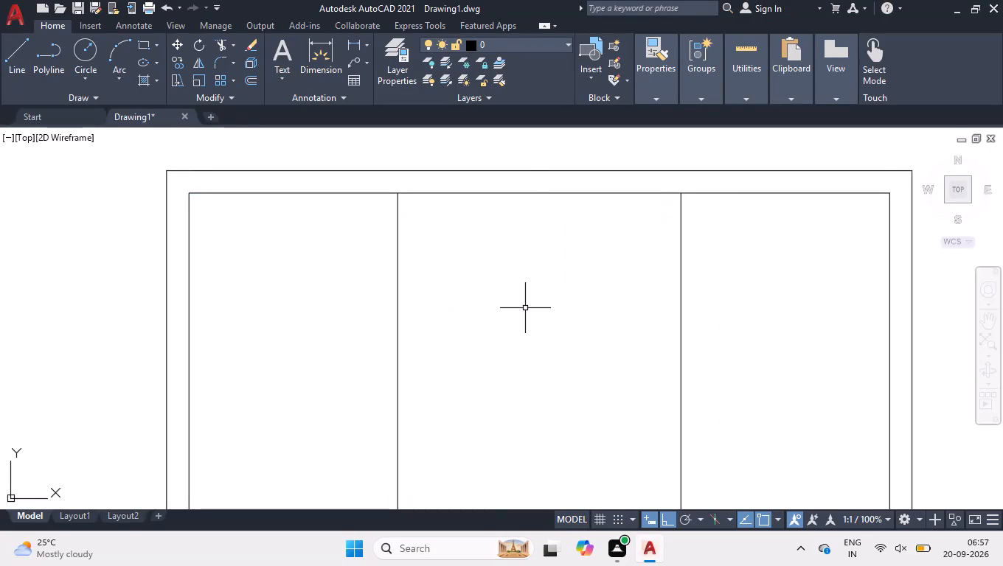
Offset the inner top wall line 5' downward into the plan.
type("of")
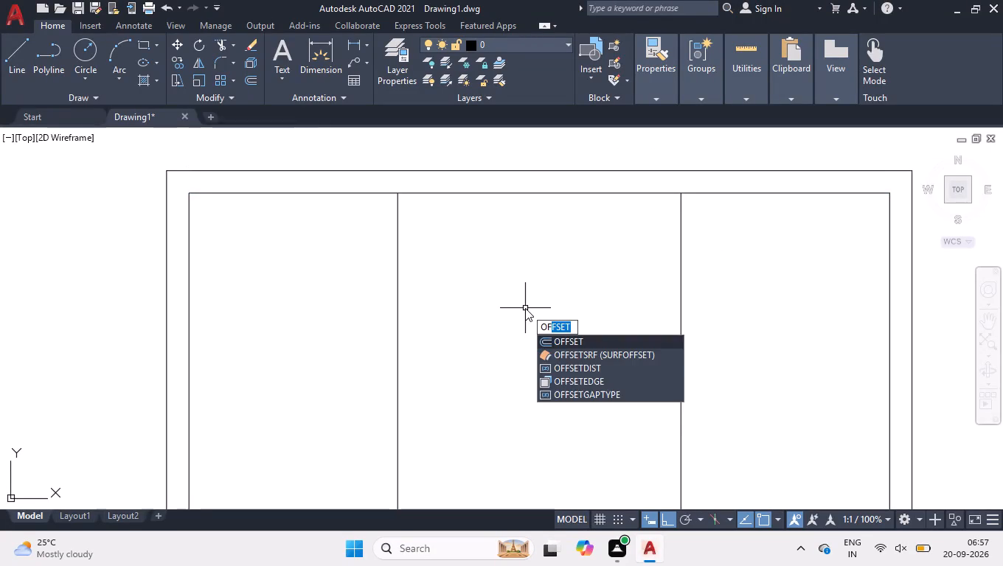
key("Return")
type("5'")
key("Return")
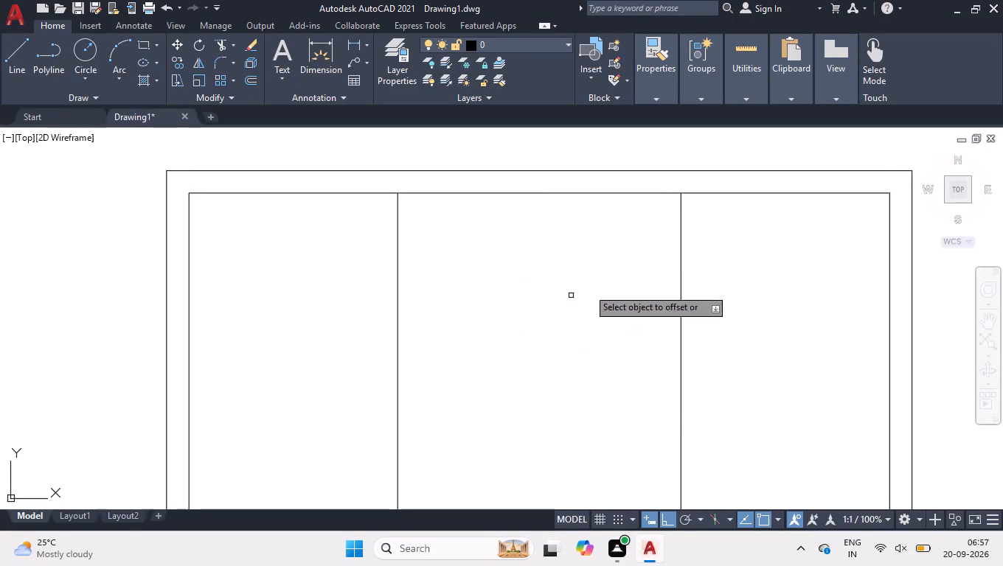
left_click(582, 193)
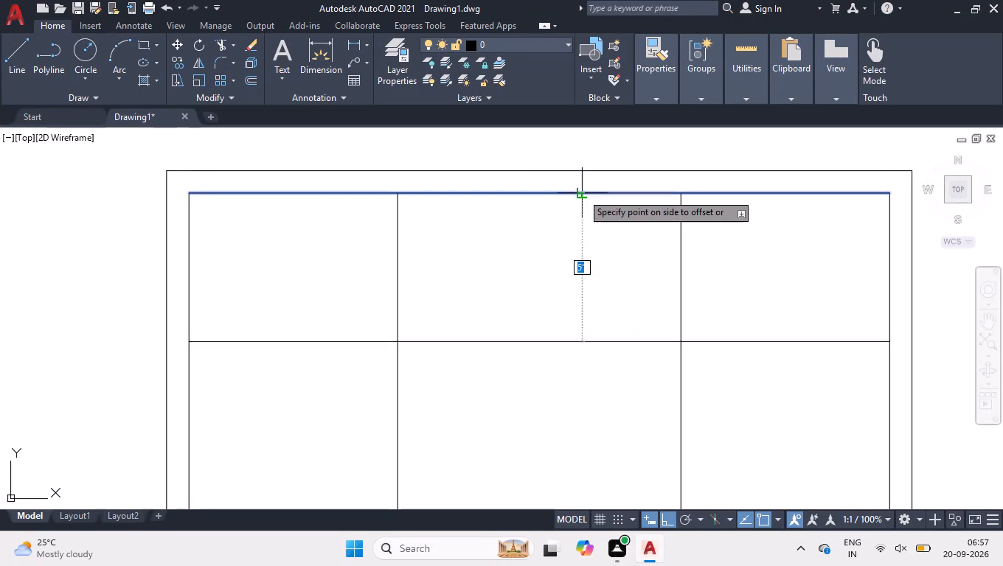
left_click(589, 227)
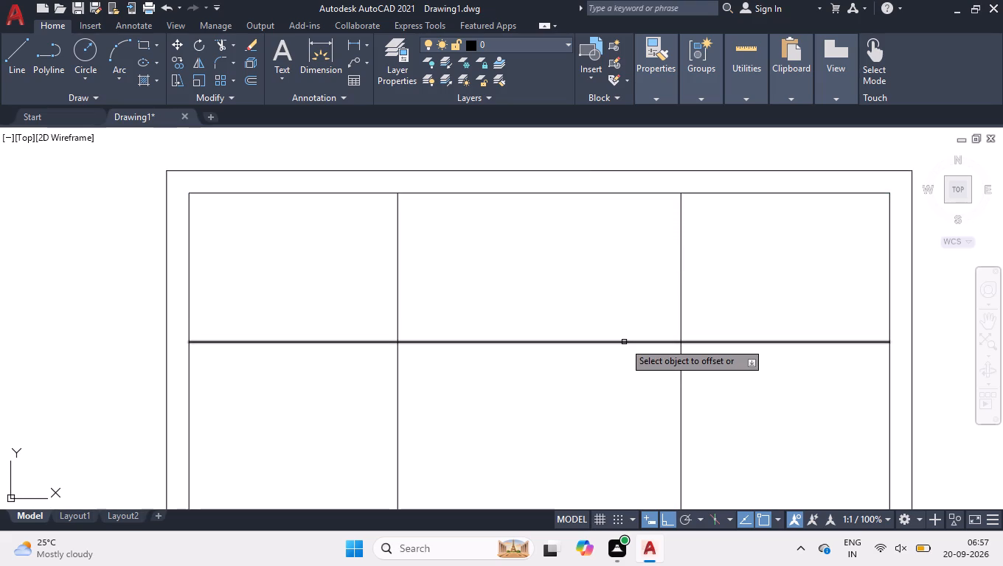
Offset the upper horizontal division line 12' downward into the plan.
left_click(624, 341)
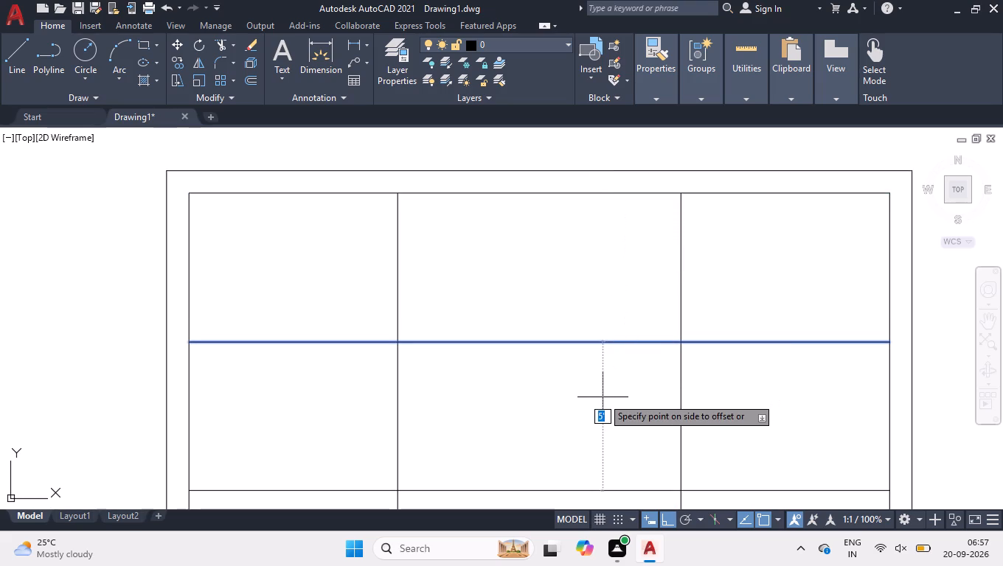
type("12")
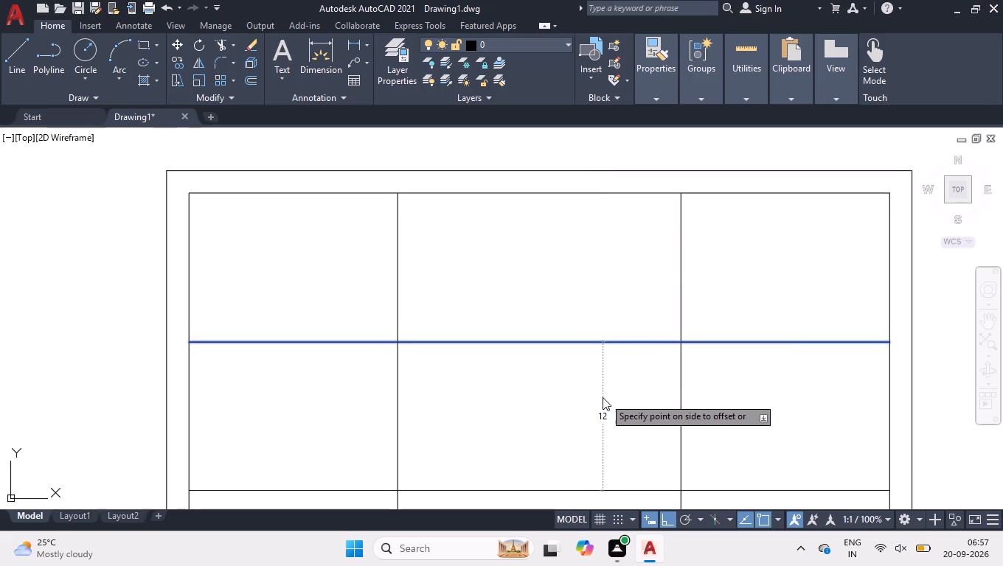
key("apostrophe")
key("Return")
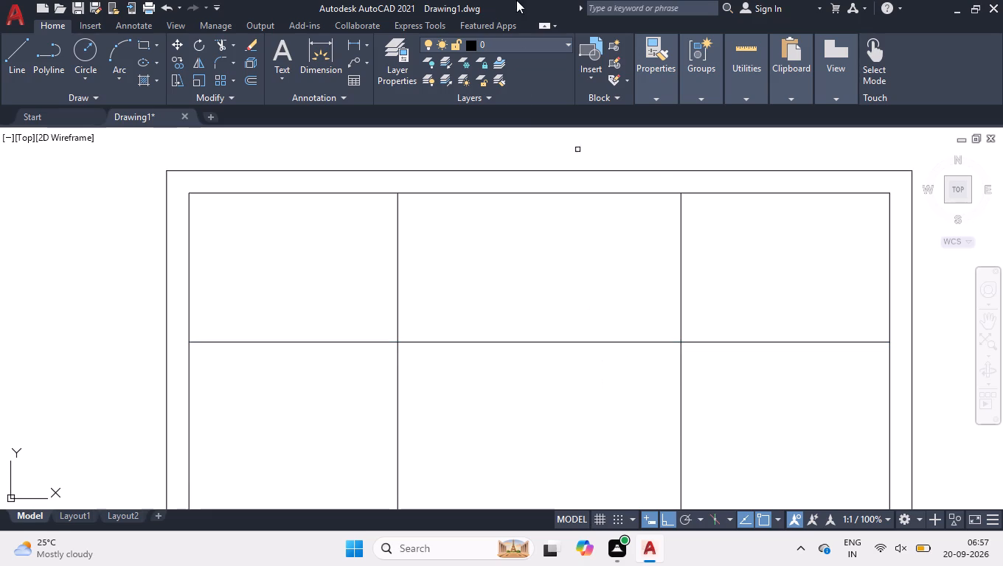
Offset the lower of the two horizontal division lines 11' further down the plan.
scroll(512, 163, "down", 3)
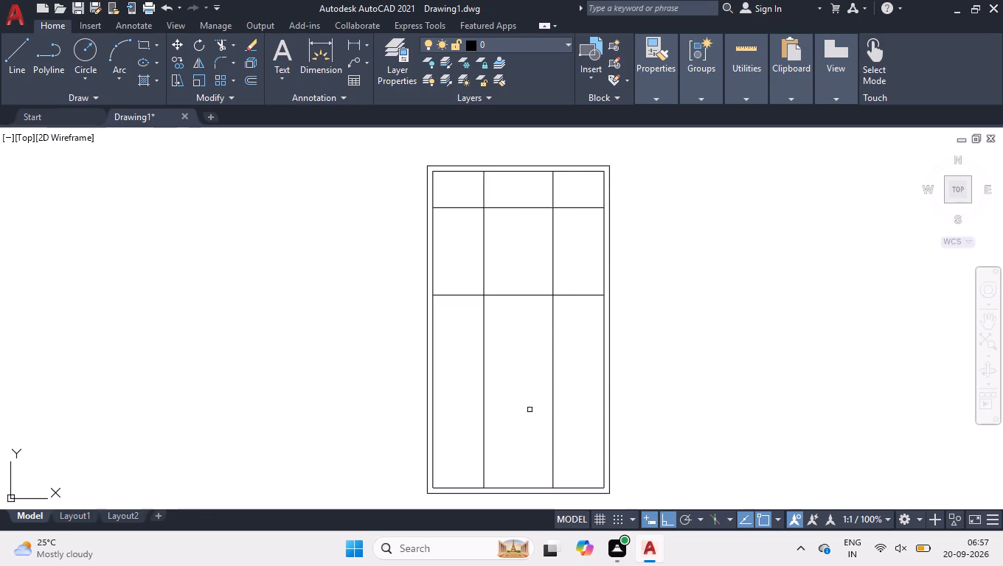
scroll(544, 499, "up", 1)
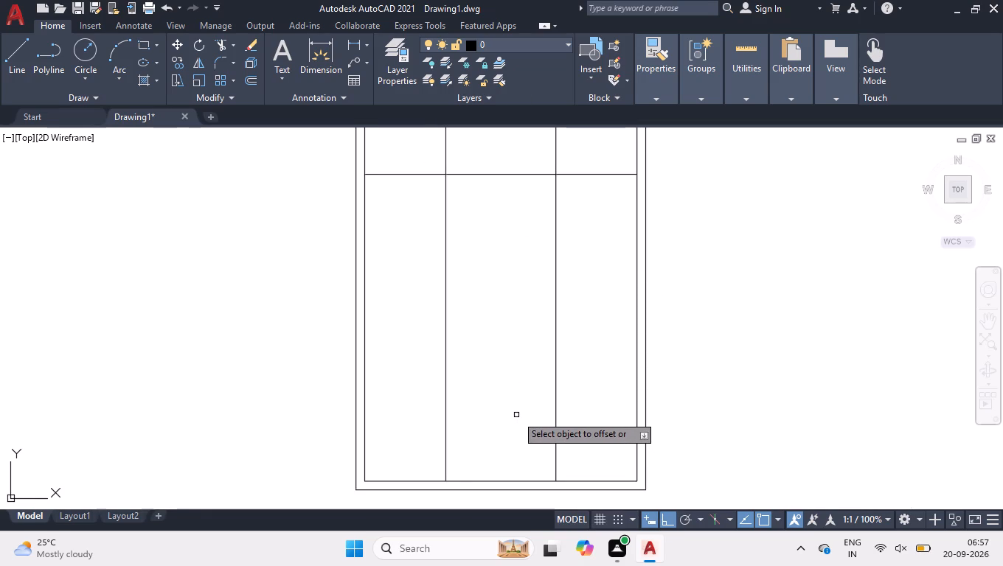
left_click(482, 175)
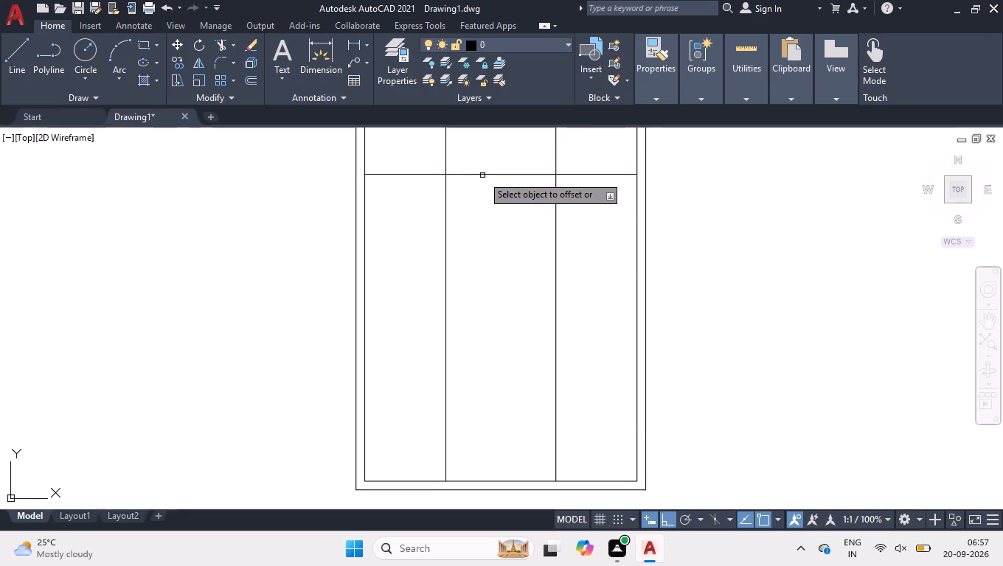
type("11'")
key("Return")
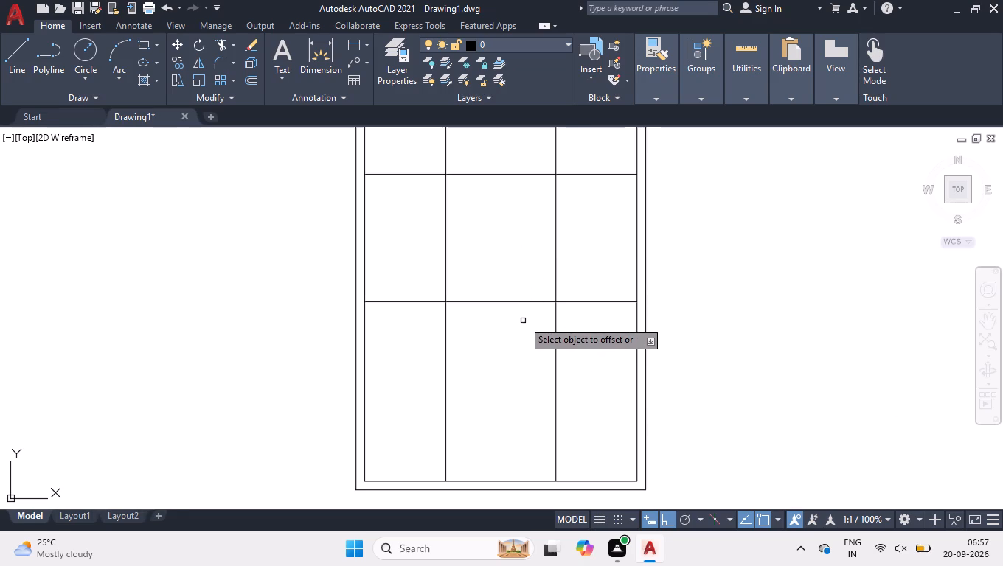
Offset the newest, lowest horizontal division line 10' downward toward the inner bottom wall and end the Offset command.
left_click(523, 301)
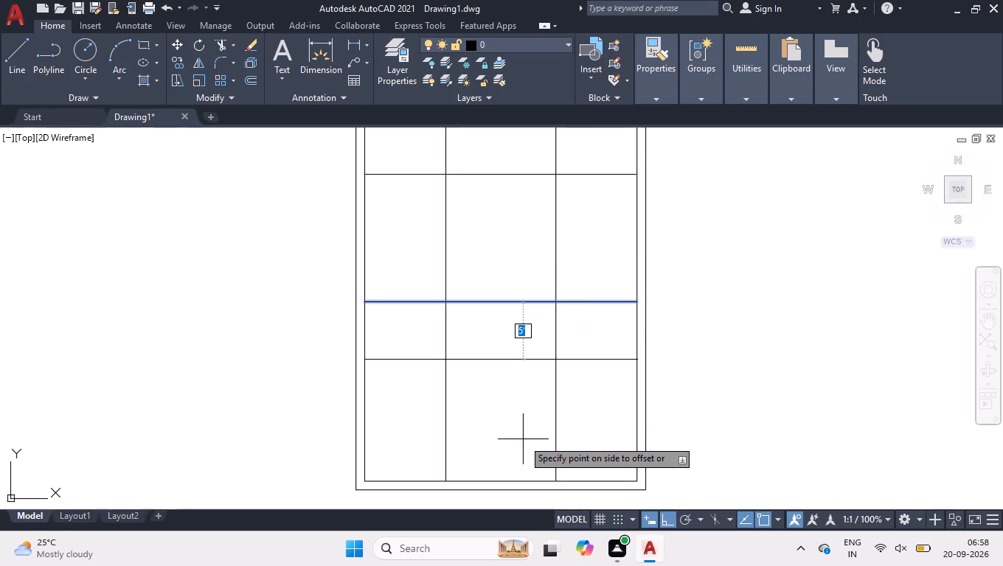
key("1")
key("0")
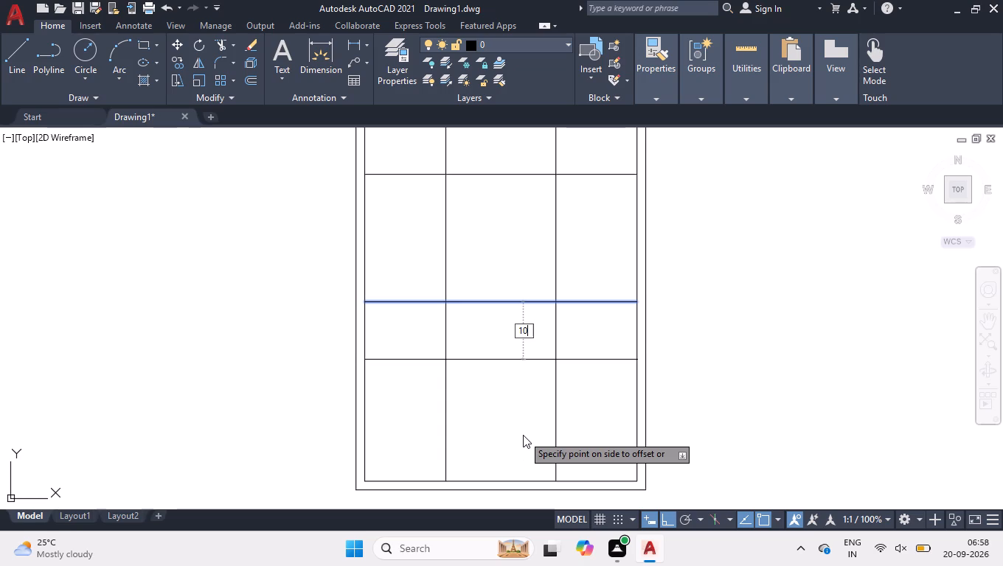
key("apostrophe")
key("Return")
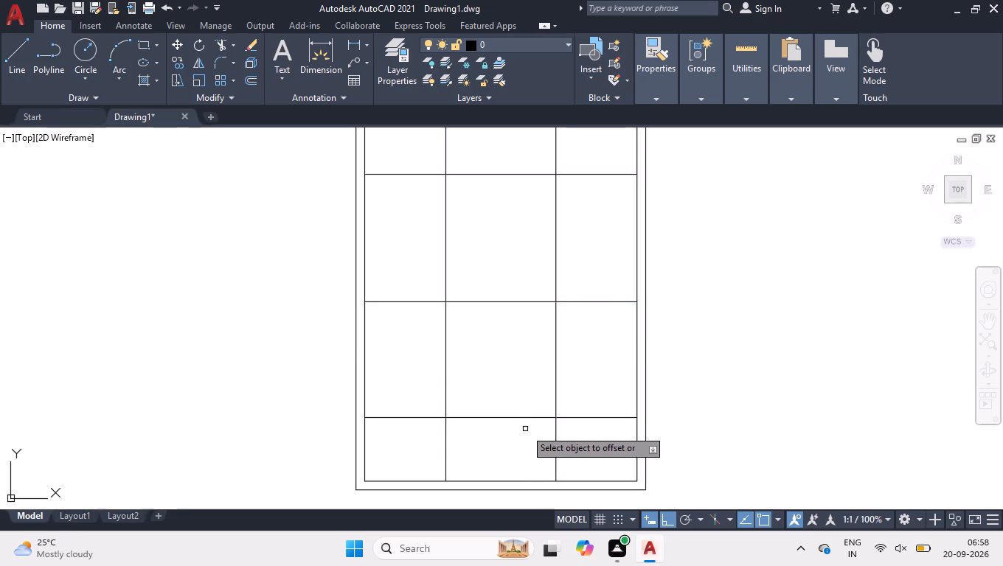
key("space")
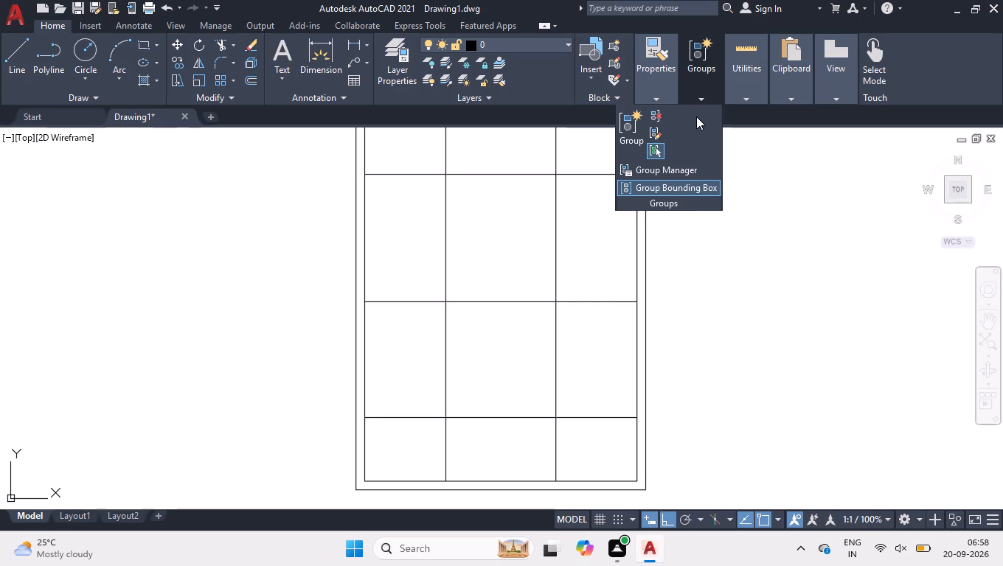
Measure the width and height of the room bay in the plan's bottom-left corner.
left_click(722, 127)
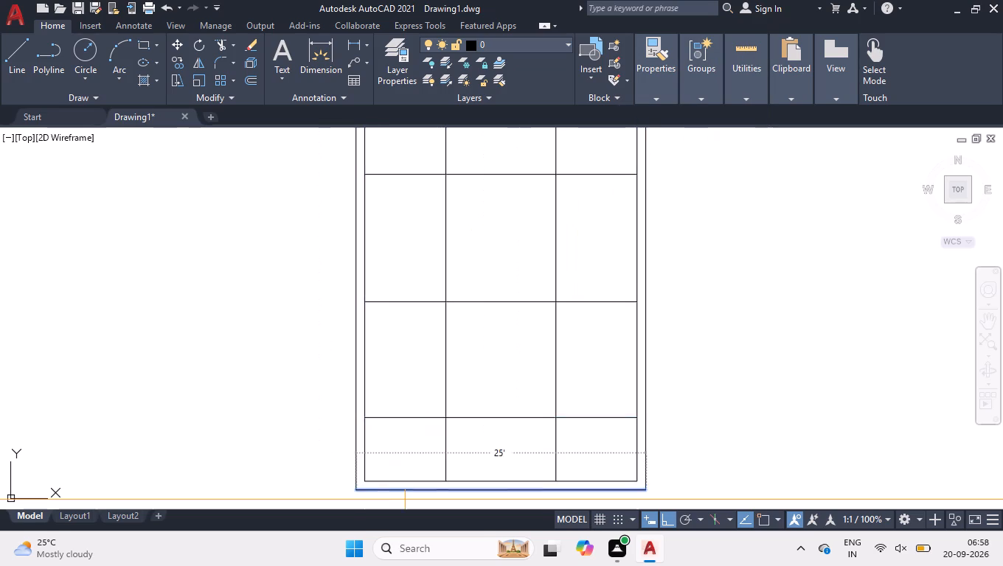
scroll(408, 497, "up", 5)
scroll(426, 435, "down", 3)
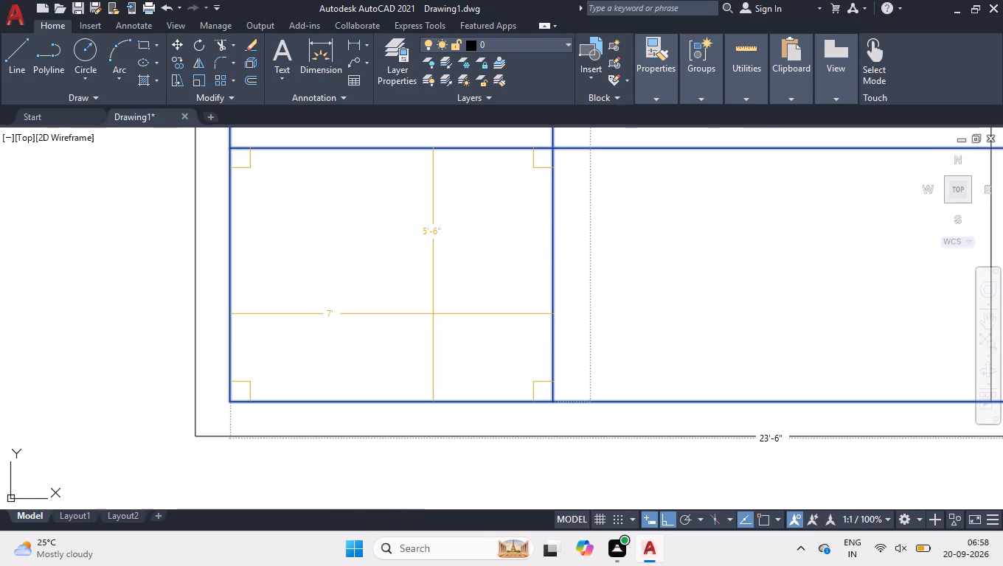
scroll(442, 315, "down", 2)
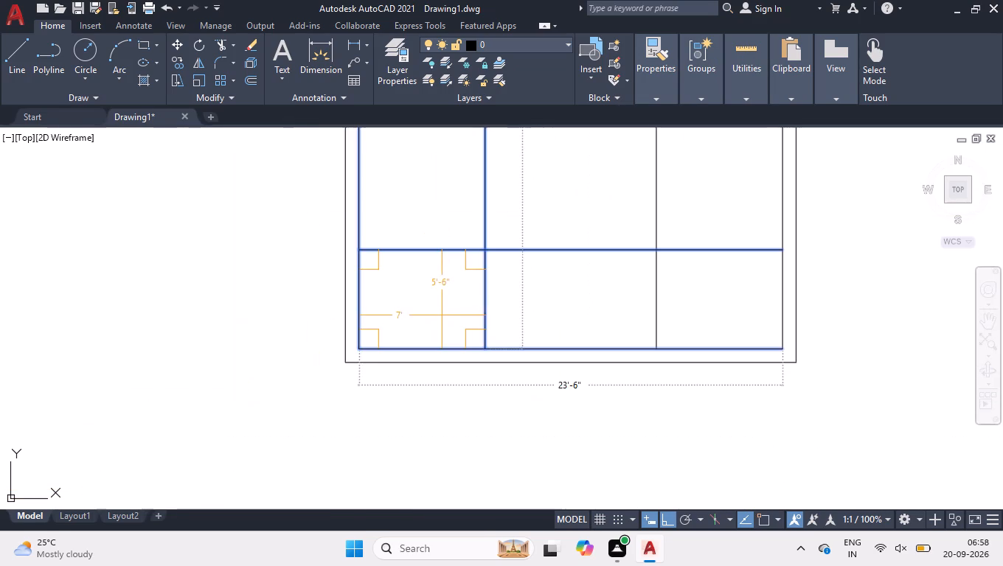
scroll(431, 272, "up", 3)
scroll(426, 279, "down", 1)
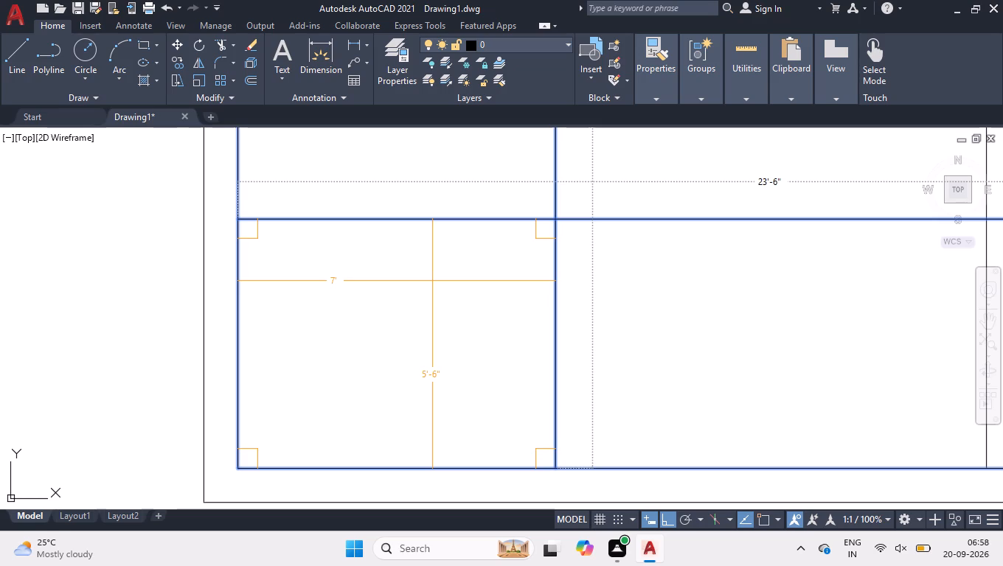
key("space")
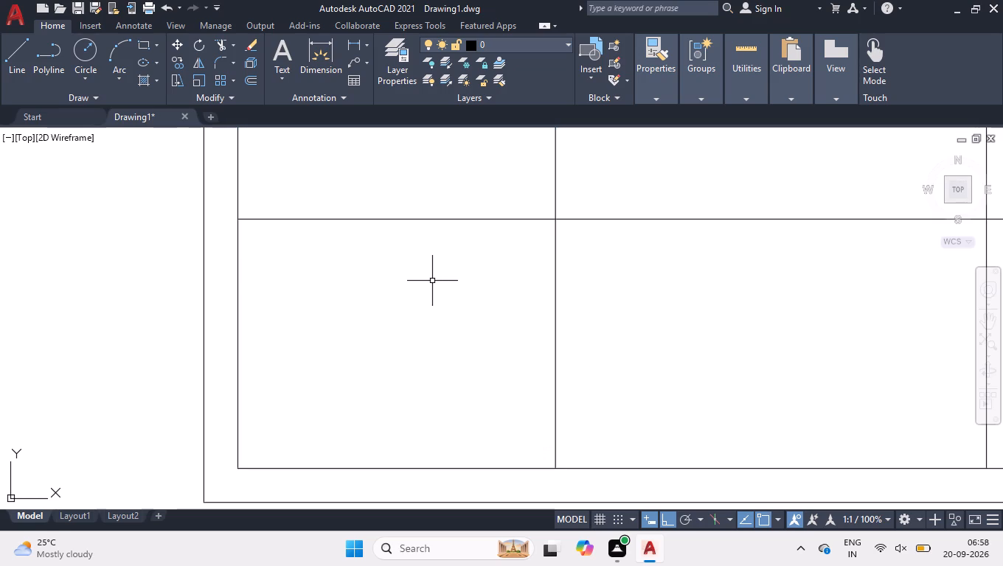
Delete all the vertical and horizontal interior division lines inside the inner wall outline.
left_click(432, 281)
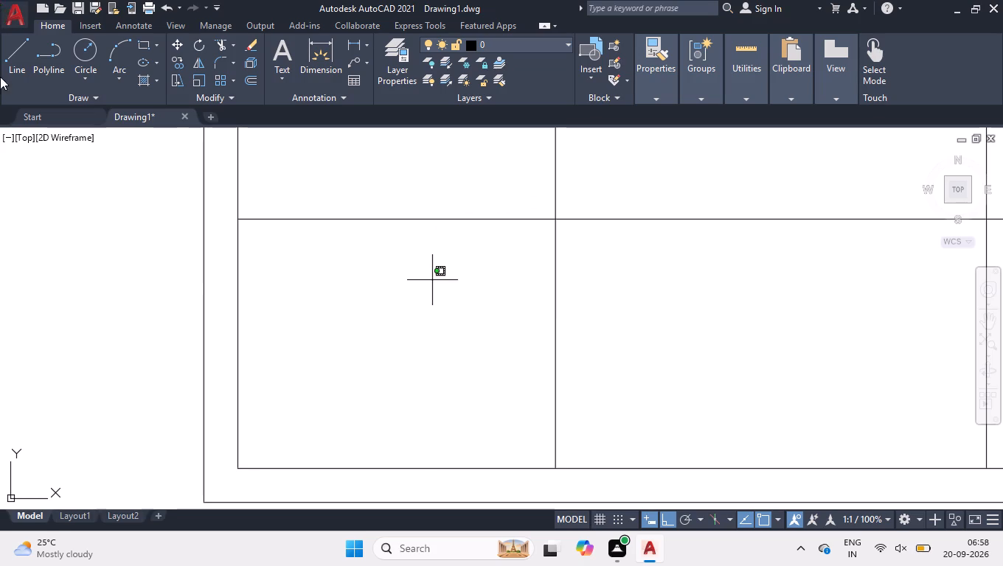
left_click(414, 318)
scroll(262, 394, "down", 4)
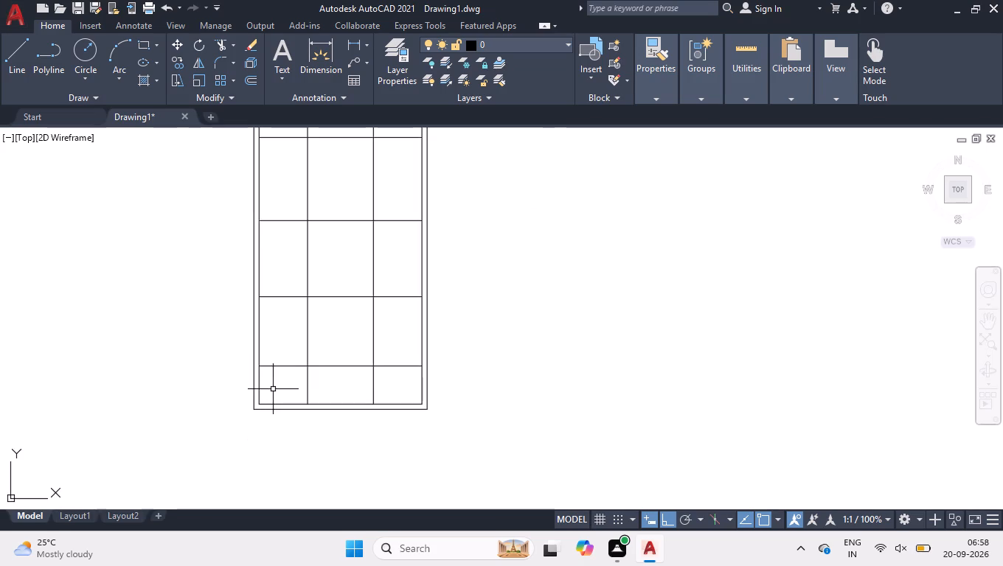
scroll(299, 394, "down", 2)
scroll(244, 296, "up", 3)
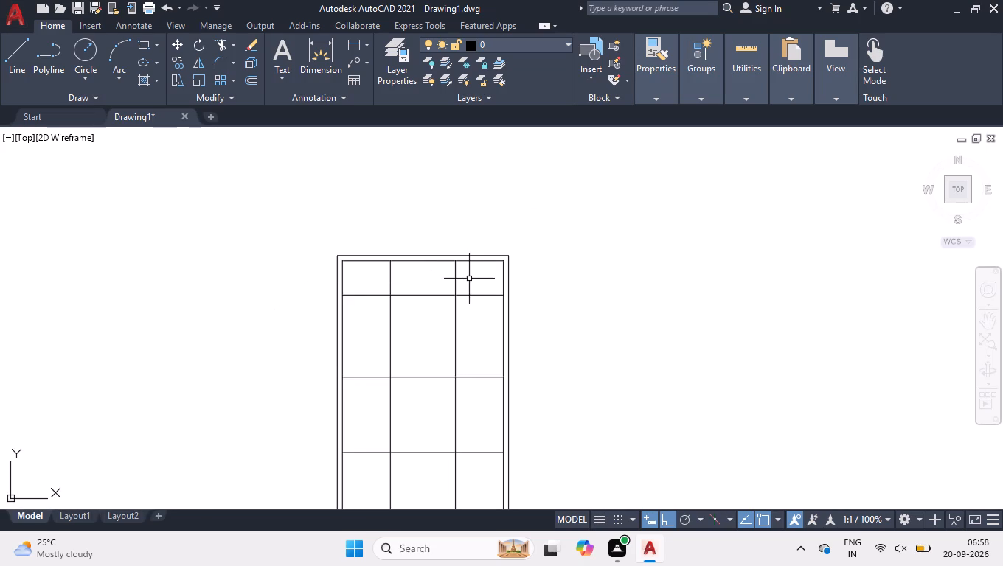
left_click(473, 279)
scroll(416, 310, "down", 2)
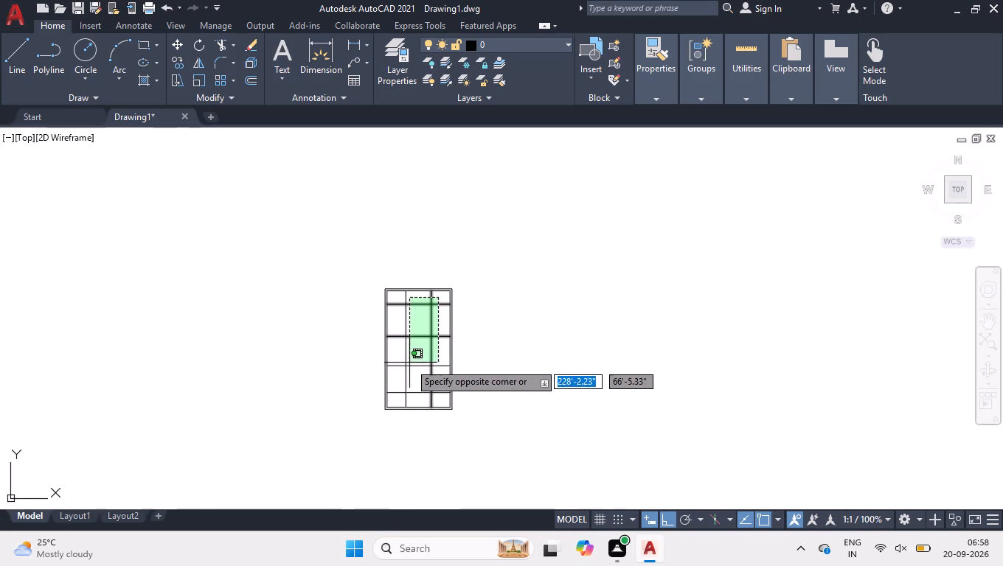
left_click(398, 392)
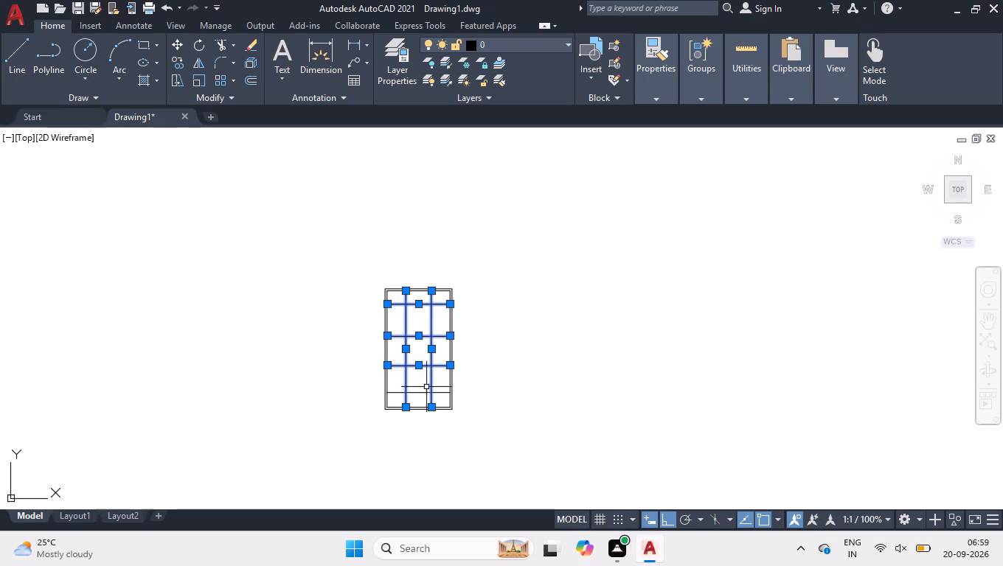
left_click(441, 392)
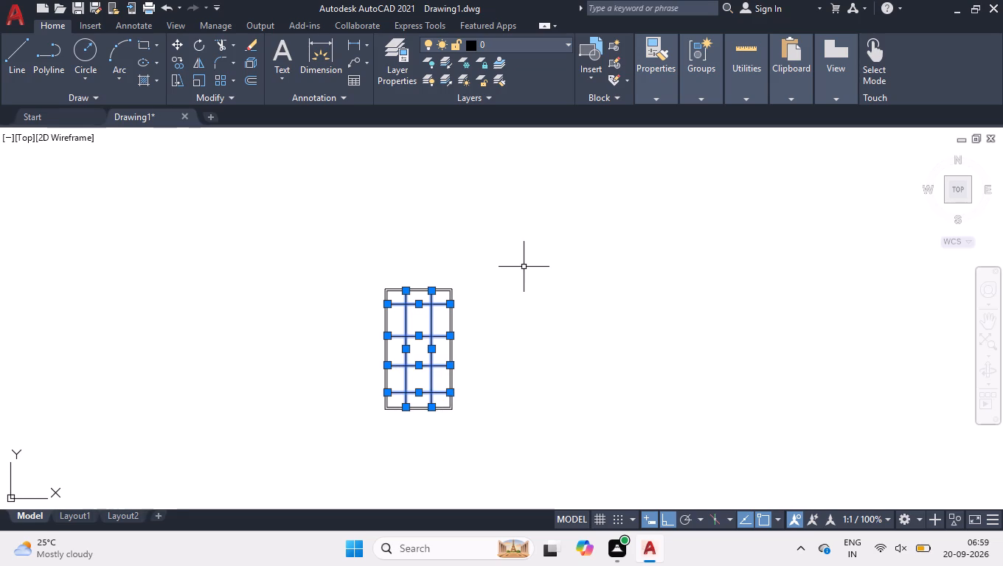
key("Delete")
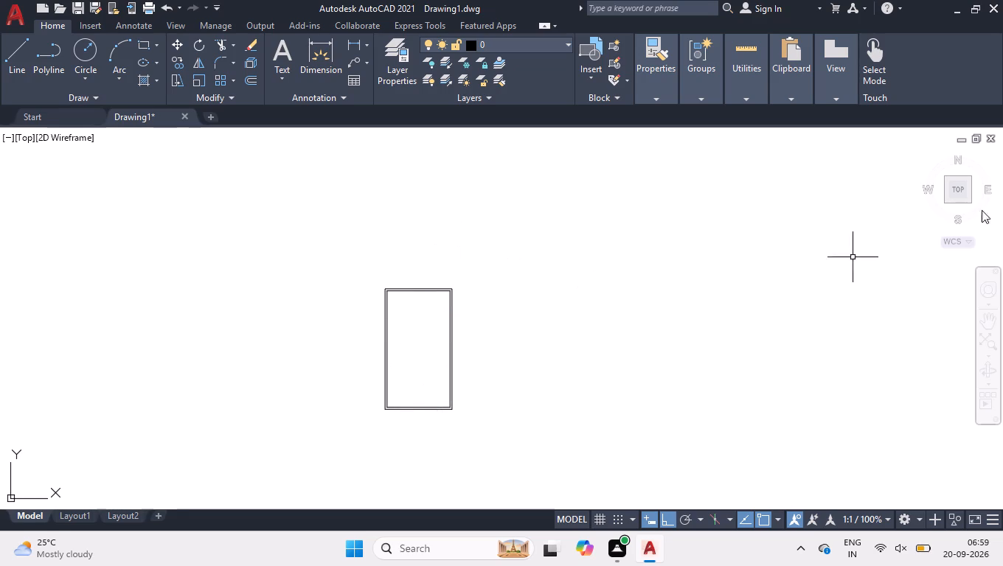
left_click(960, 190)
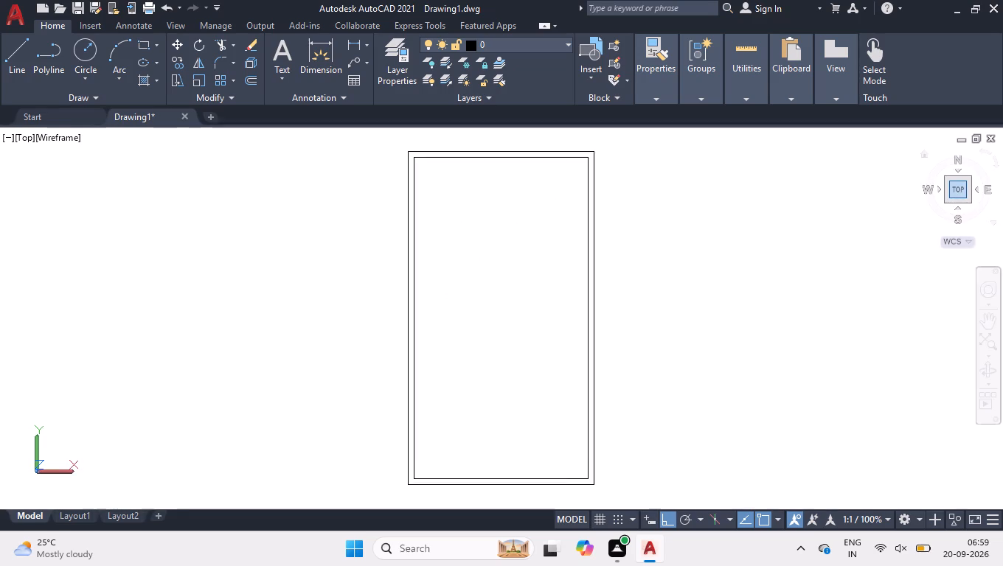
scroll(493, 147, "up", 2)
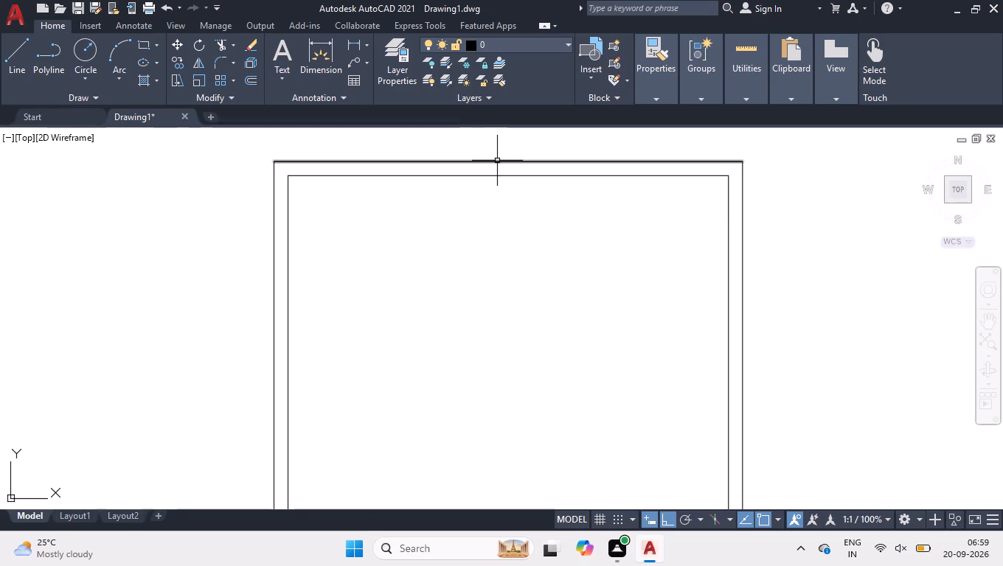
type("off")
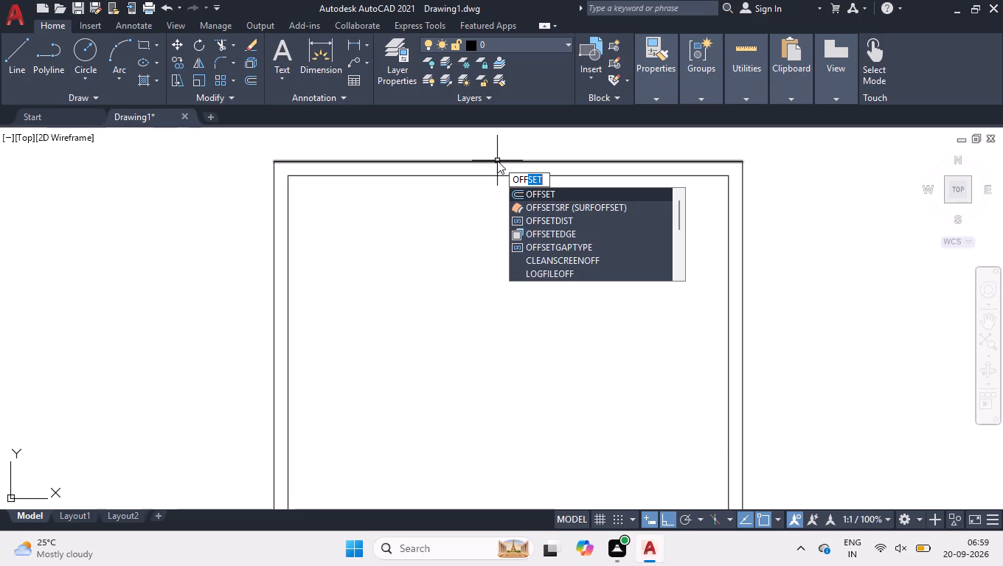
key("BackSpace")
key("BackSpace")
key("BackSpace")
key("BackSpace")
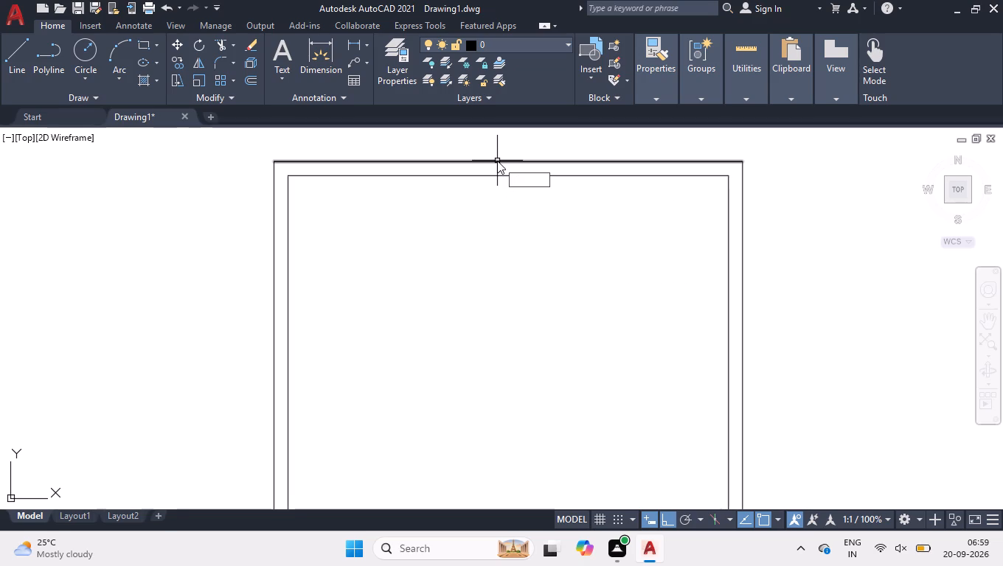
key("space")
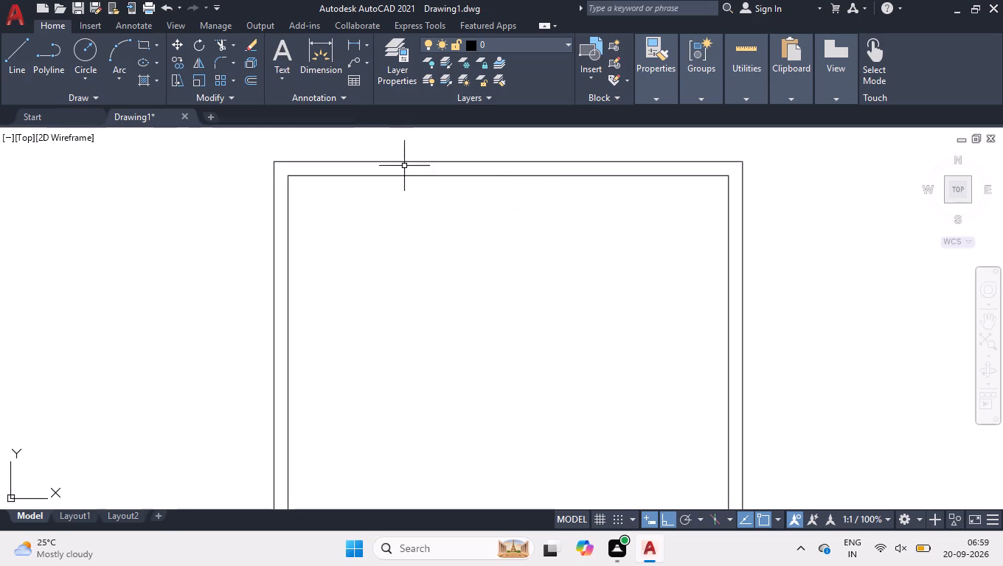
Move the inner top wall line 4.5" upward toward the outer top wall line.
left_click(407, 169)
left_click(402, 190)
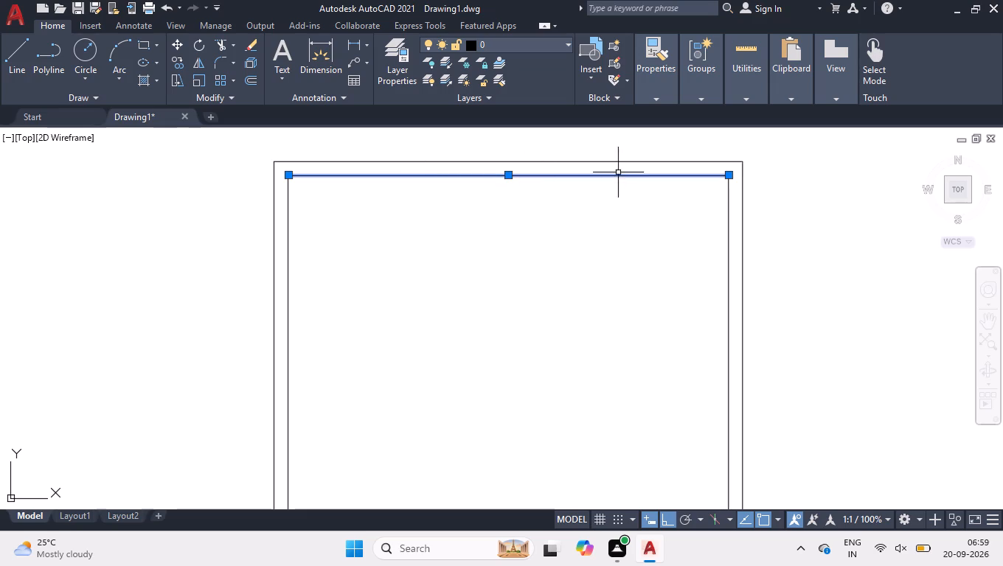
scroll(618, 171, "up", 2)
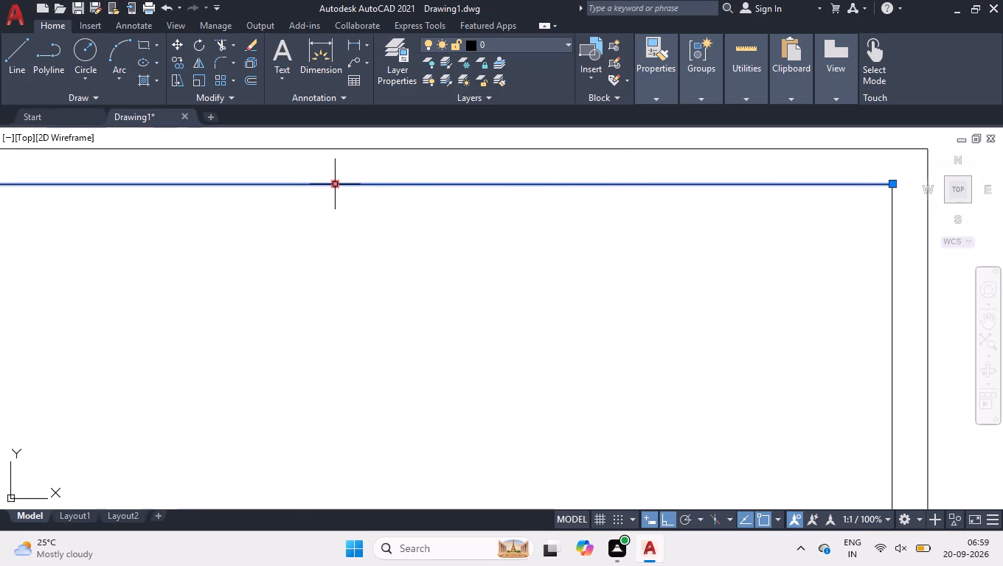
left_click(337, 187)
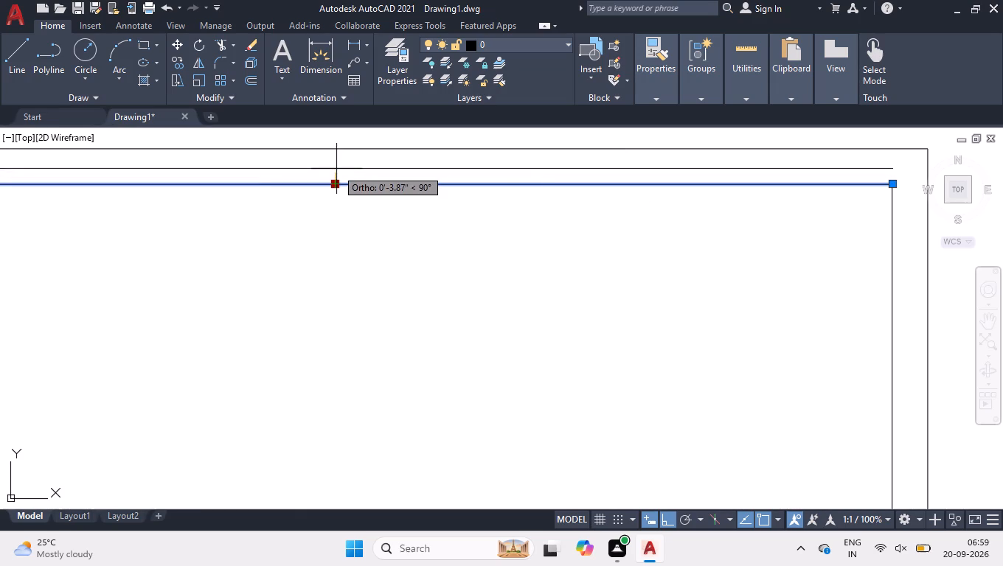
type("4.5")
key("Return")
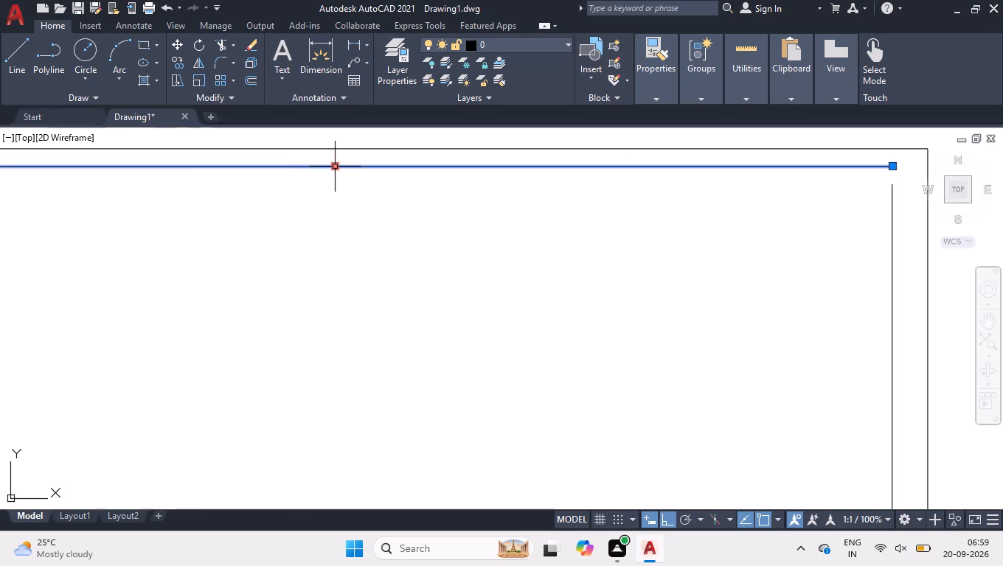
Stretch the upper end of the inner right wall line up to the right endpoint of the inner top wall line.
left_click(897, 283)
left_click(878, 288)
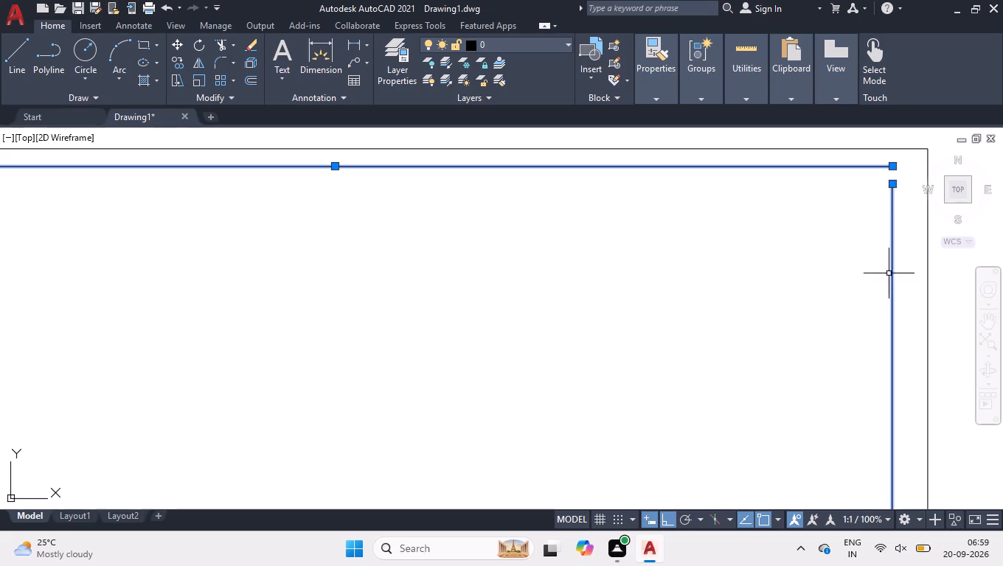
scroll(885, 141, "up", 3)
scroll(906, 217, "up", 3)
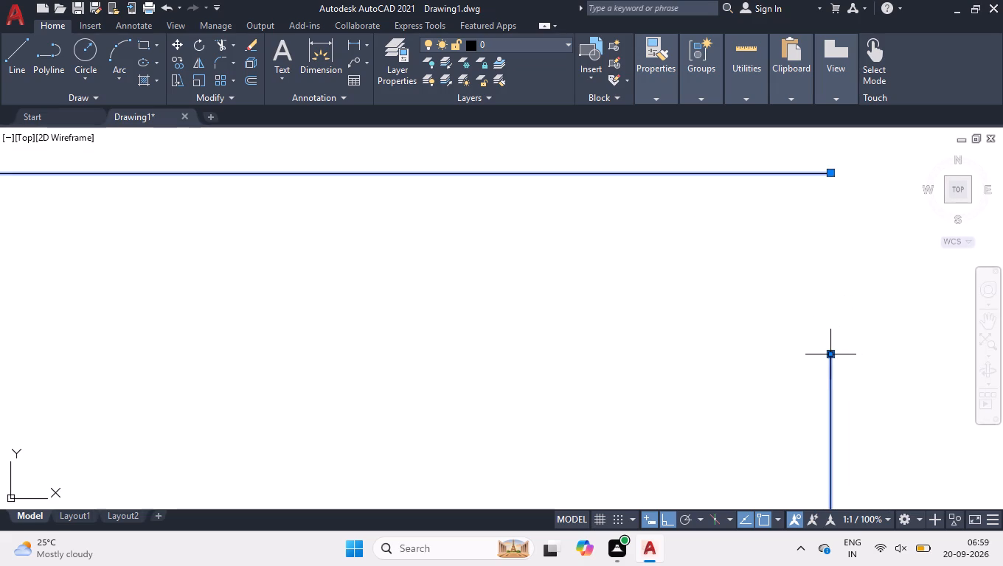
left_click_drag(830, 354, 832, 315)
left_click(830, 173)
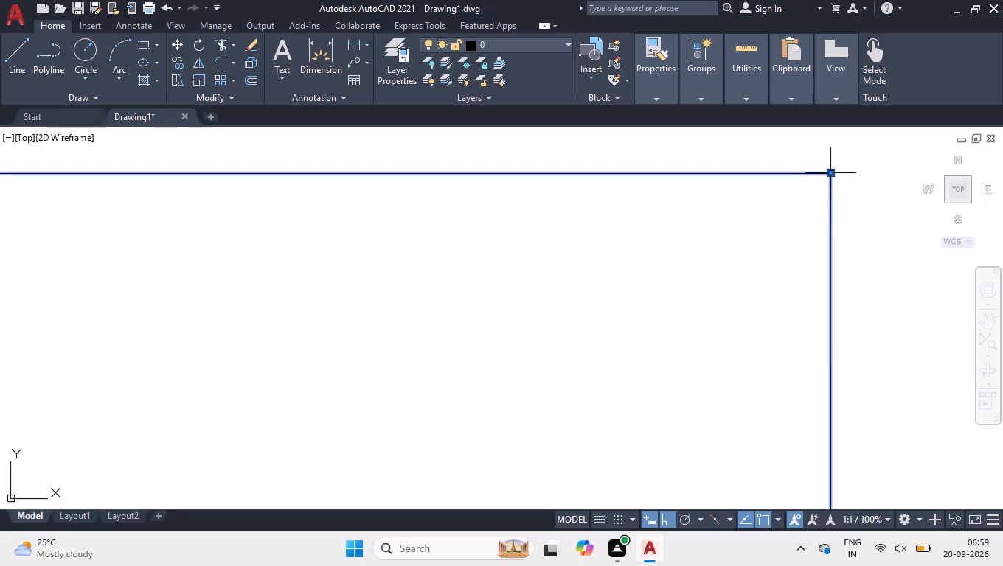
Stretch the upper end of the inner left wall line up to the left endpoint of the inner top wall line and clear the selection.
scroll(864, 411, "down", 5)
scroll(826, 317, "down", 5)
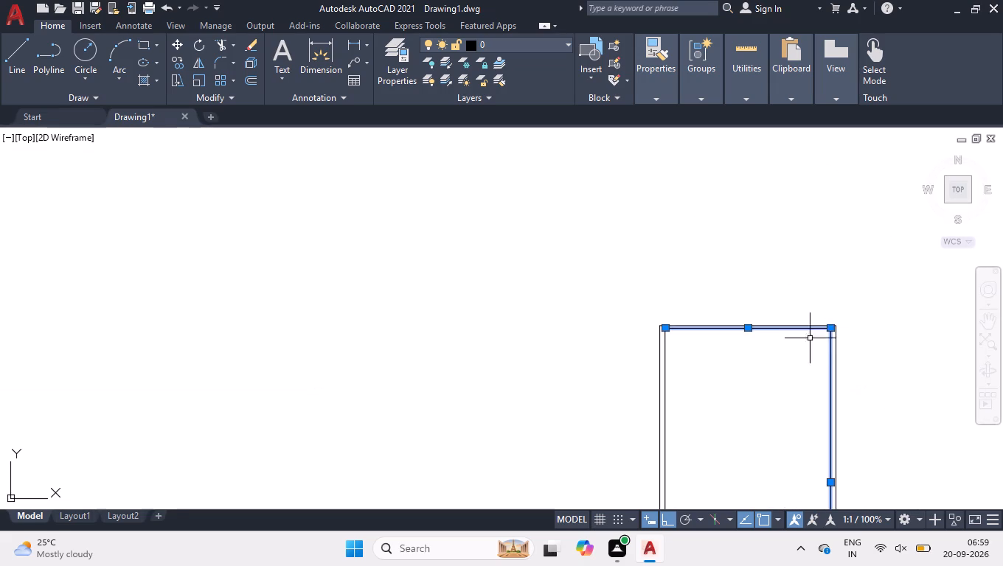
scroll(530, 317, "up", 3)
scroll(500, 262, "down", 3)
scroll(629, 304, "up", 4)
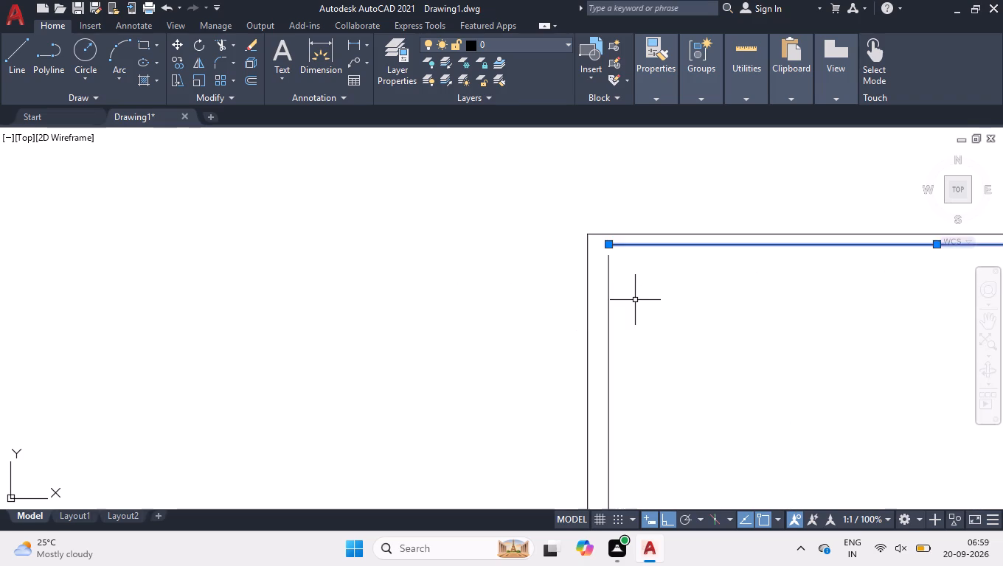
scroll(635, 300, "up", 2)
scroll(577, 251, "down", 2)
scroll(513, 151, "up", 2)
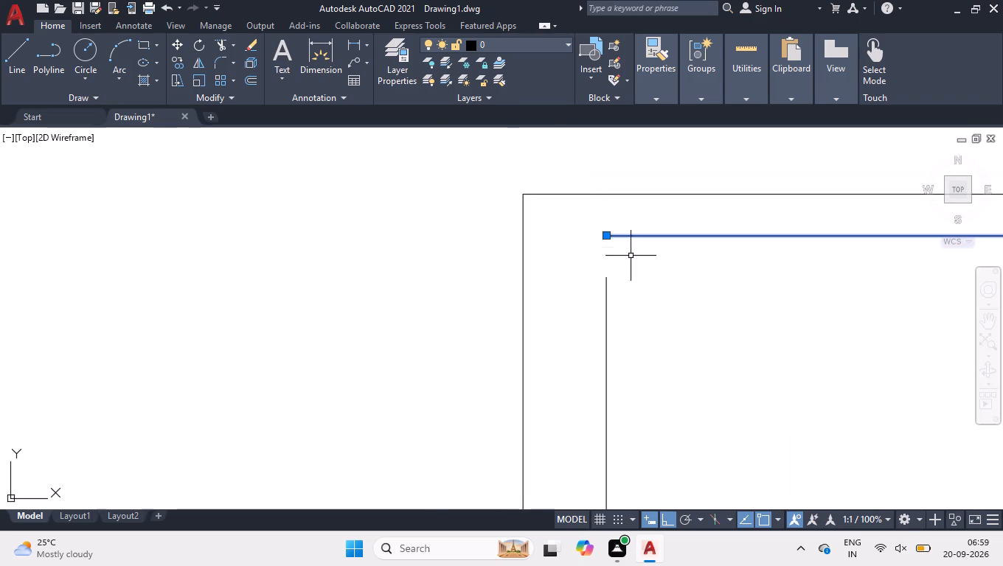
scroll(631, 256, "up", 1)
left_click_drag(625, 269, 626, 278)
left_click(552, 314)
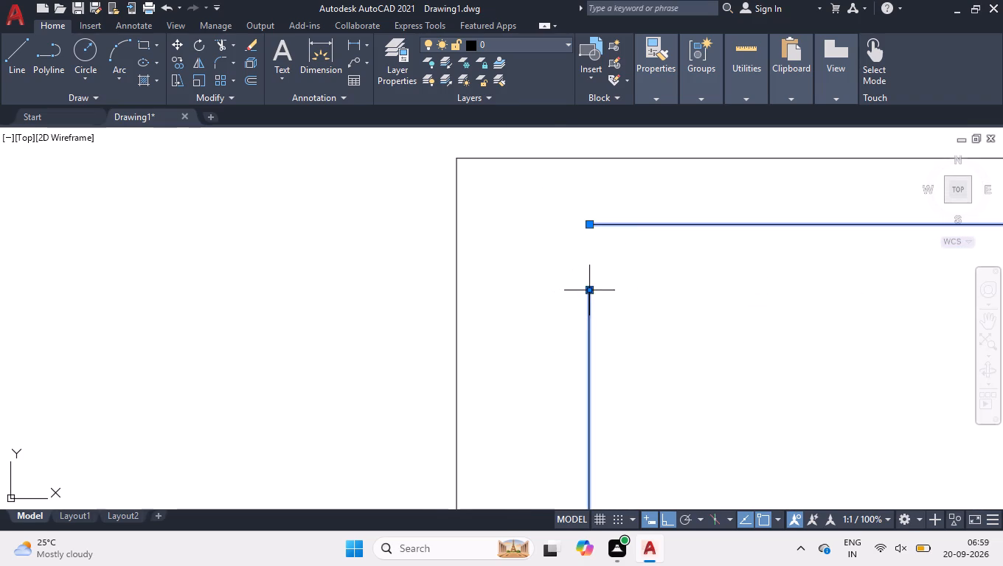
left_click(589, 295)
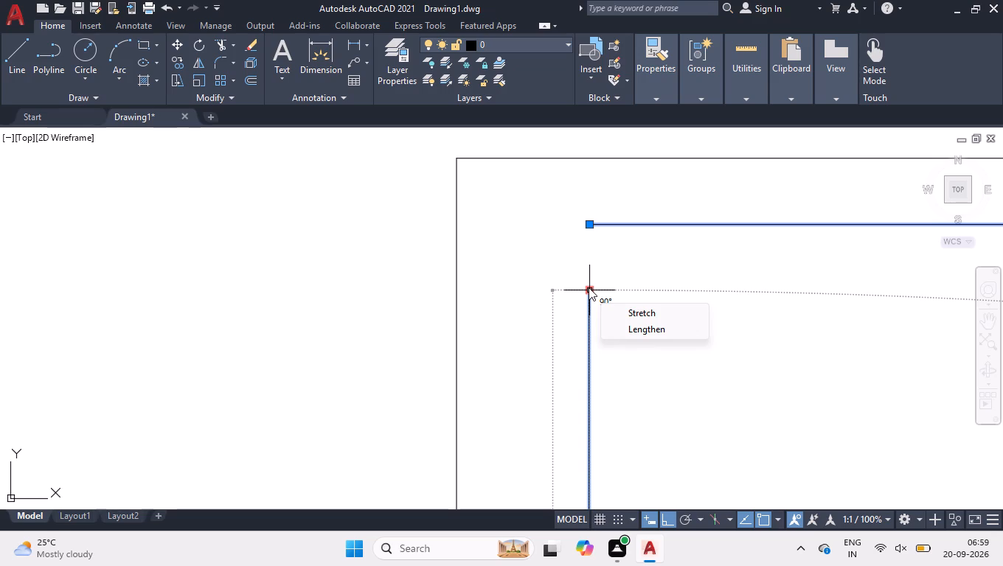
left_click(589, 287)
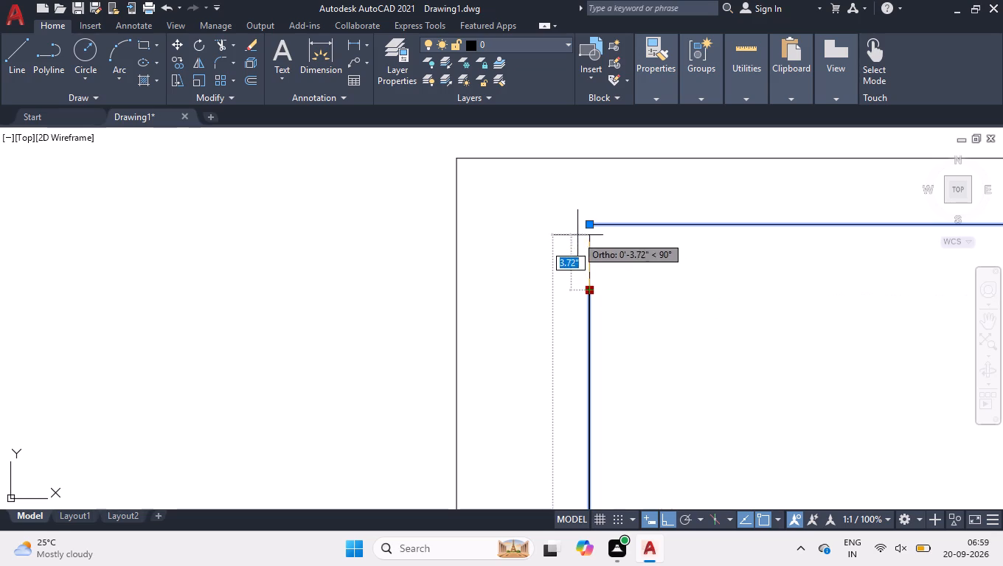
left_click(591, 226)
right_click(546, 220)
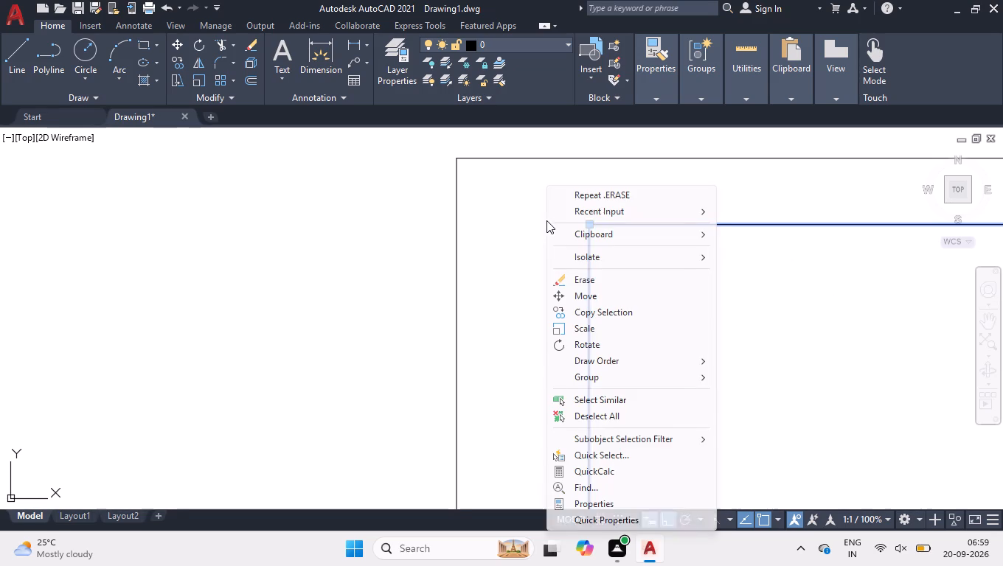
left_click(597, 411)
Move the inner bottom wall line 4.5" downward toward the outer bottom wall line.
scroll(468, 257, "down", 4)
scroll(434, 183, "down", 3)
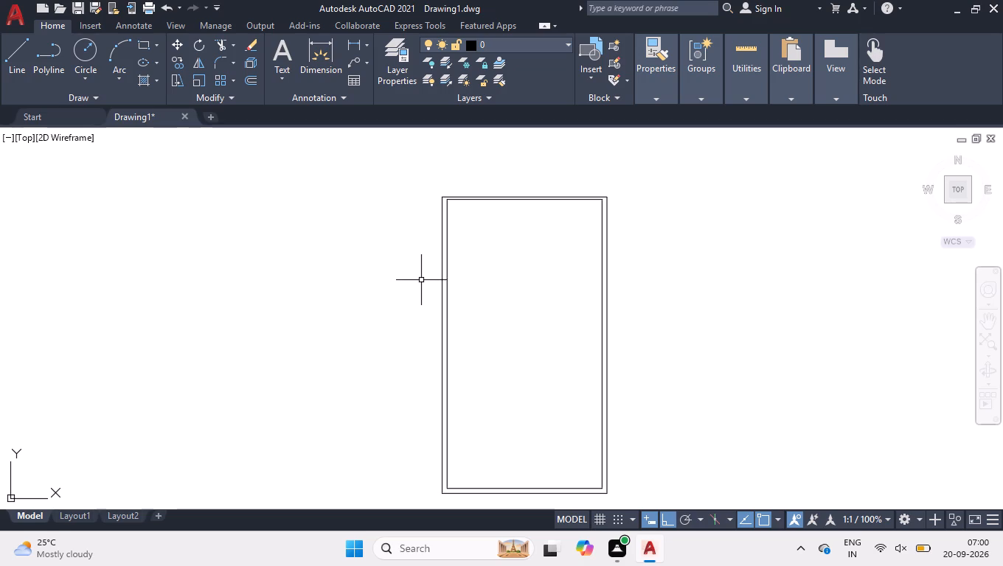
scroll(494, 494, "up", 3)
left_click(465, 451)
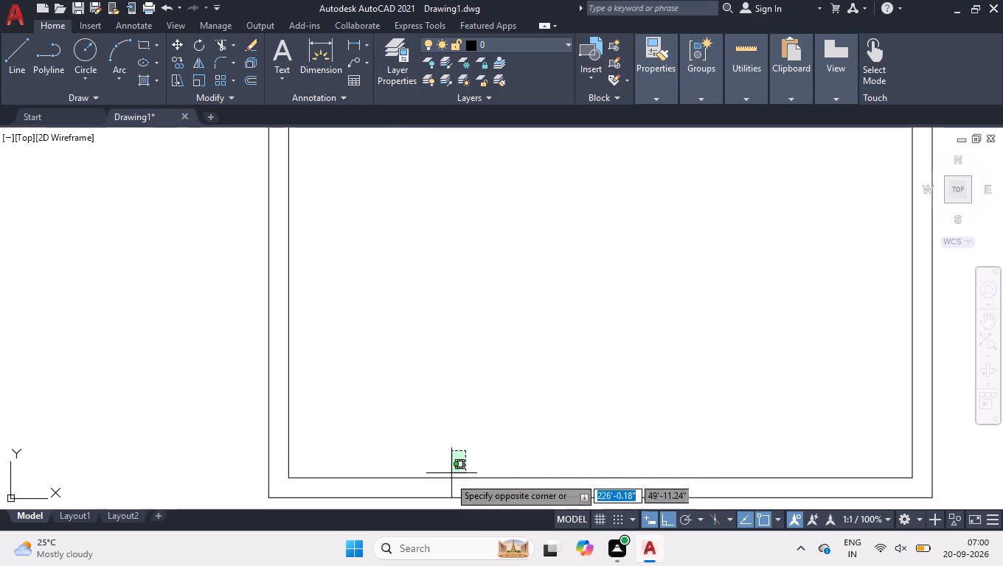
left_click(412, 487)
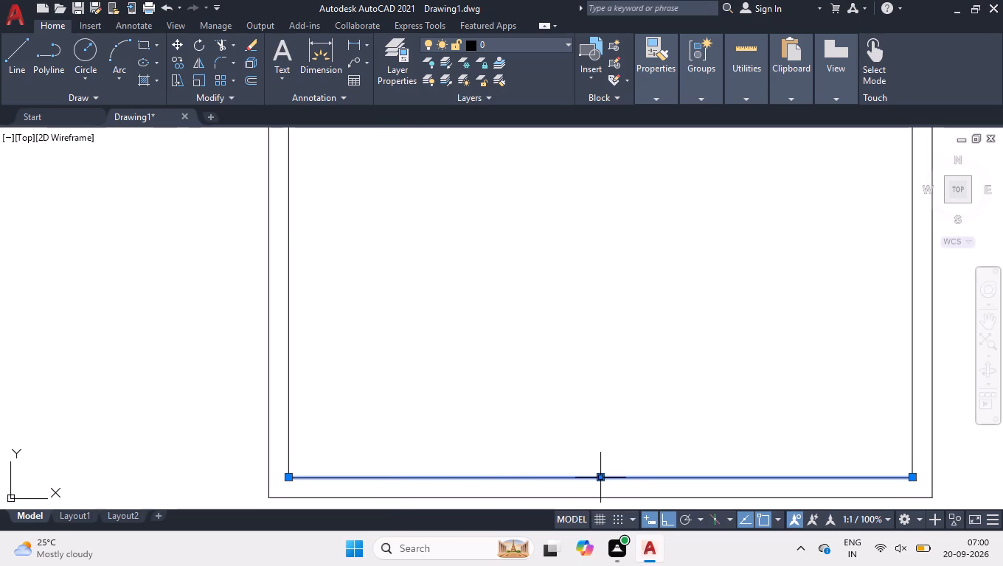
left_click(602, 478)
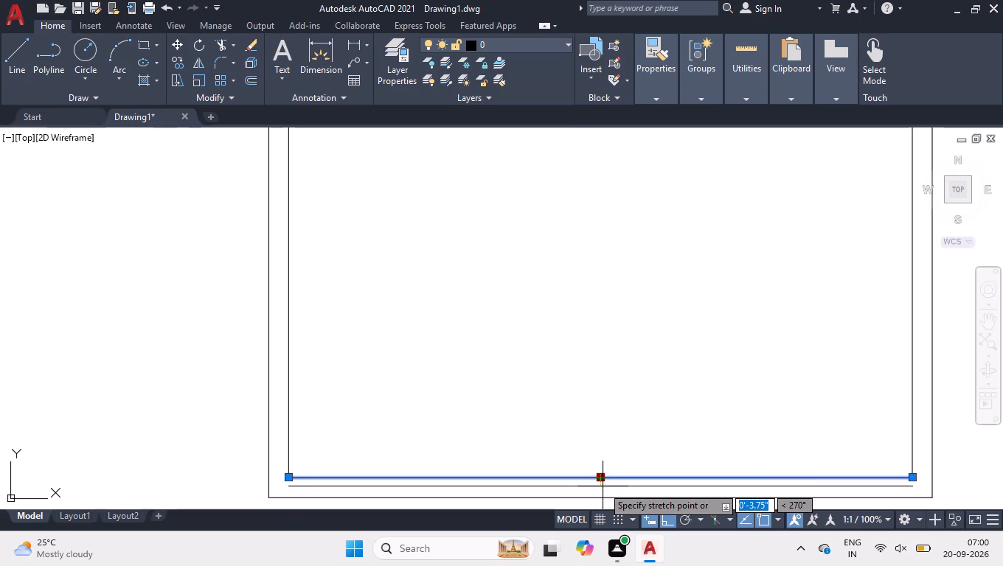
type("4.5")
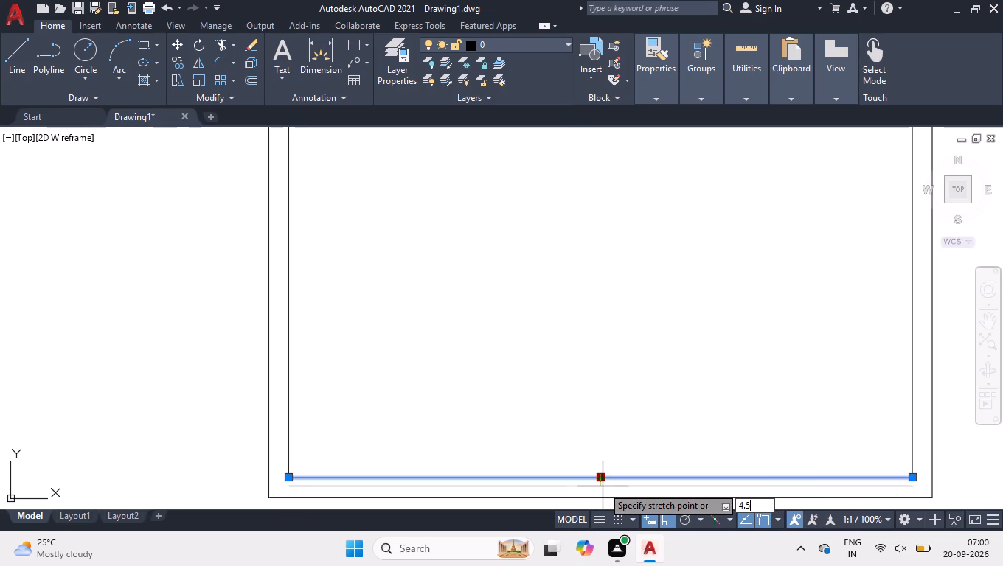
key("Return")
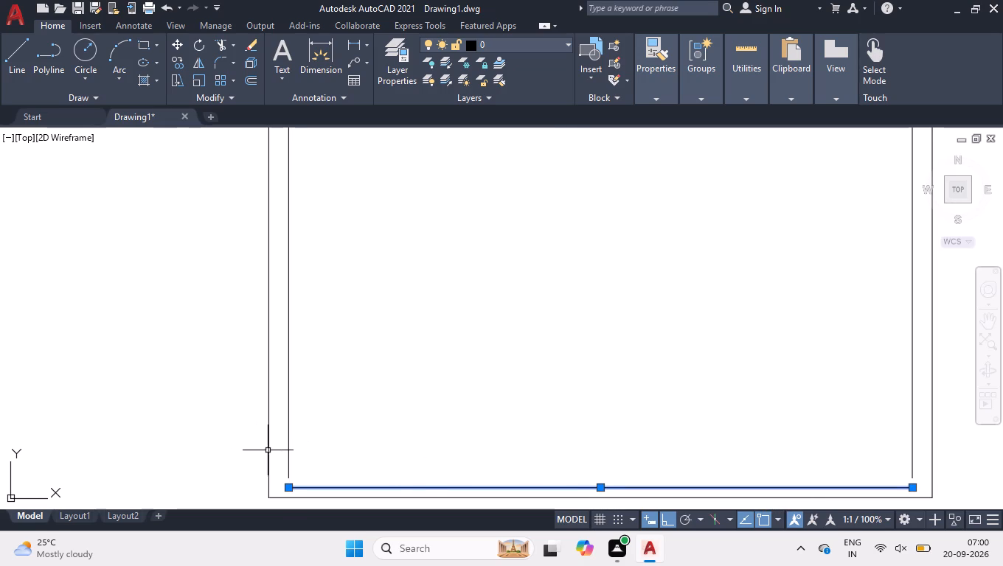
Stretch the left end of the inner bottom wall line 4.5" toward the outer left wall line.
left_click(294, 453)
left_click(283, 453)
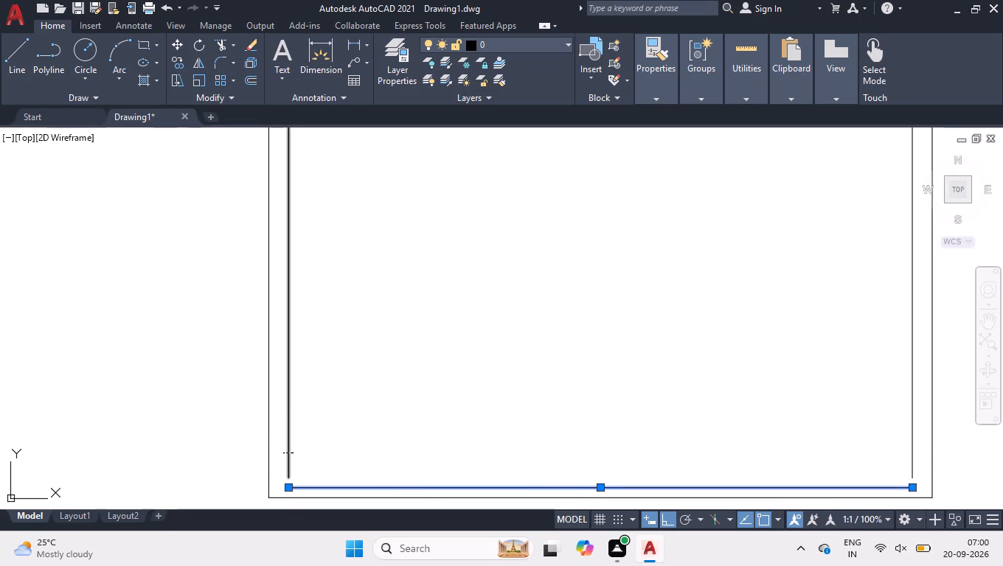
scroll(288, 495, "up", 4)
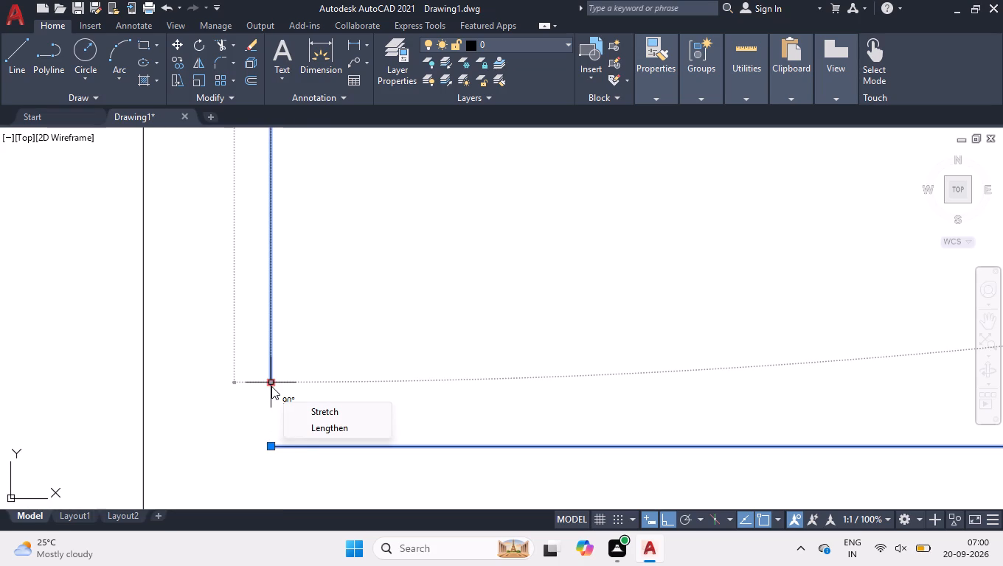
scroll(292, 380, "down", 4)
scroll(278, 402, "up", 3)
left_click(319, 359)
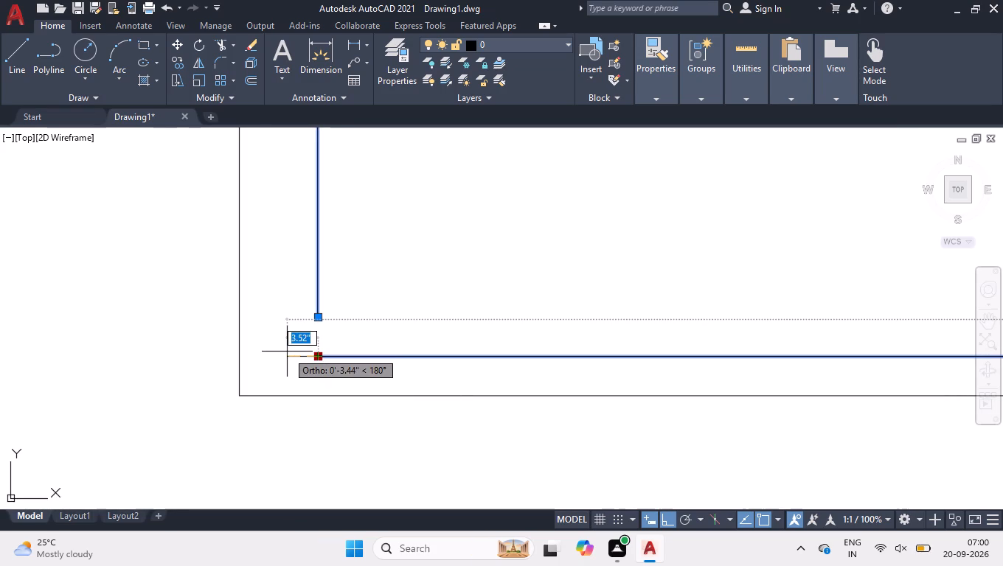
type("4.5")
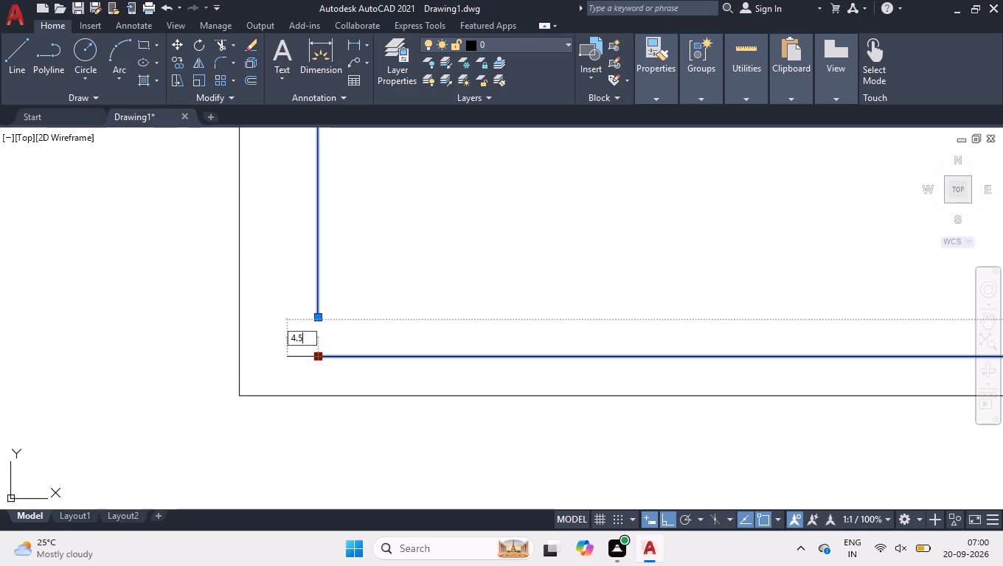
key("Return")
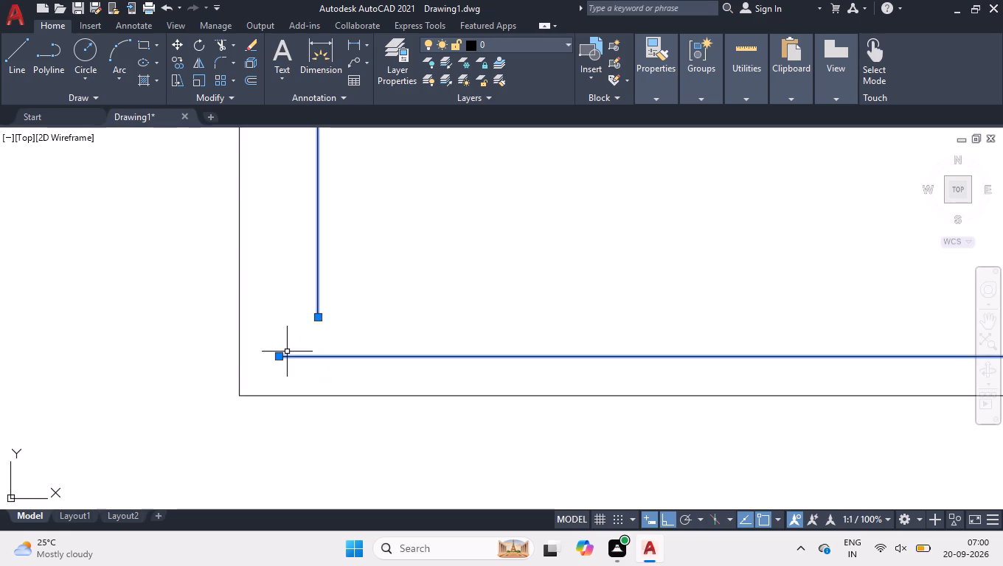
Draw a 5' vertical line upward from the left end of the inner bottom wall line.
key("l")
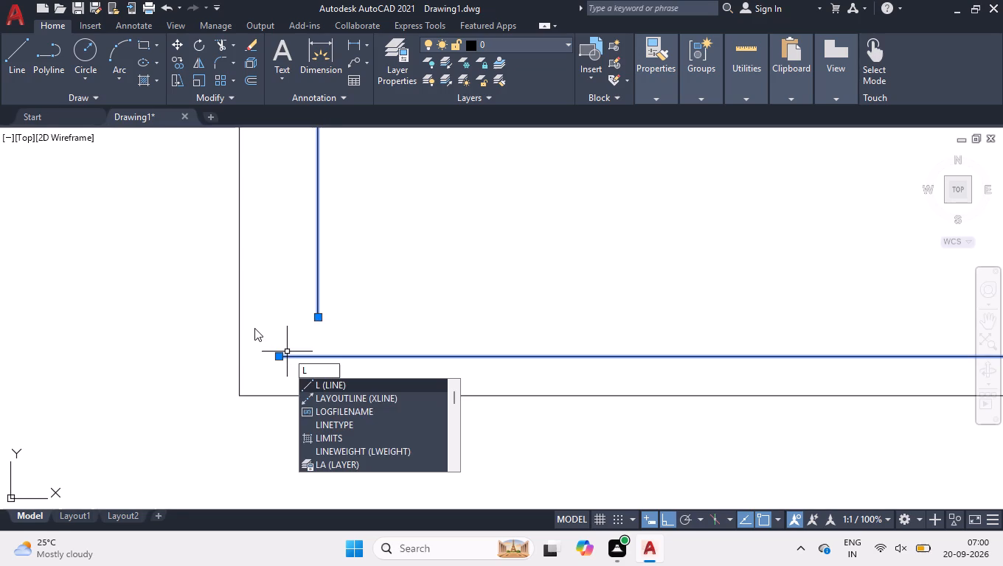
key("Return")
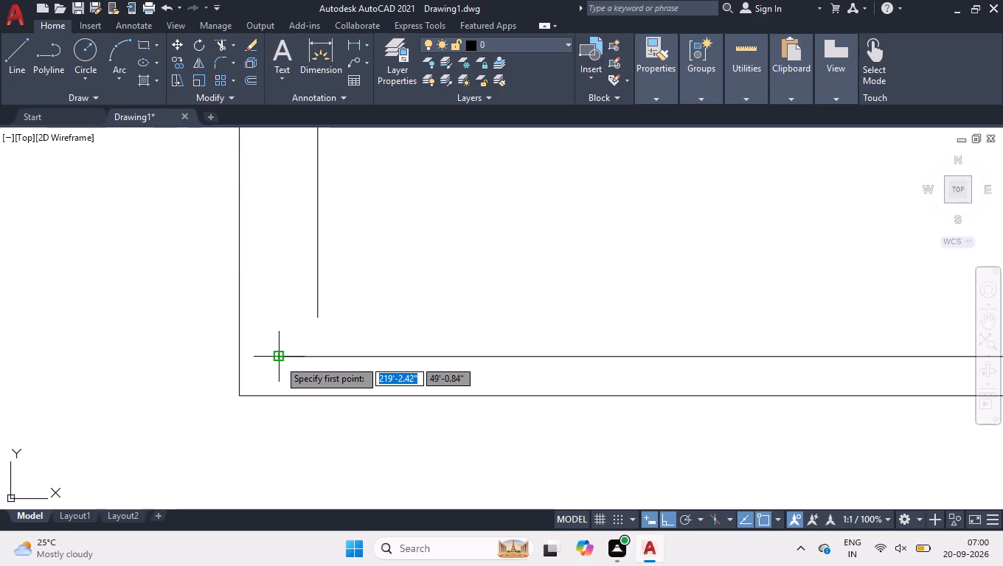
left_click(279, 359)
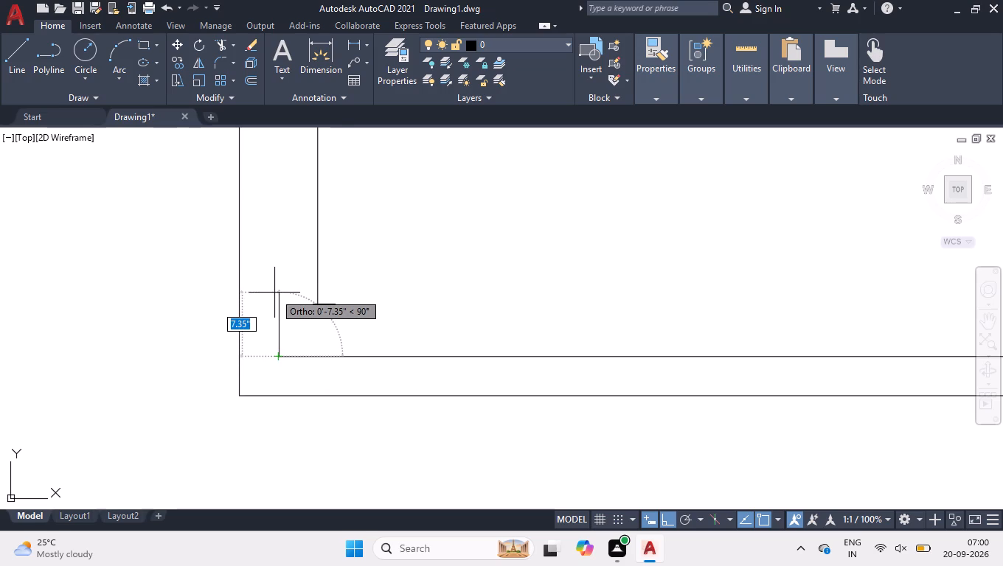
type("5'")
key("Return")
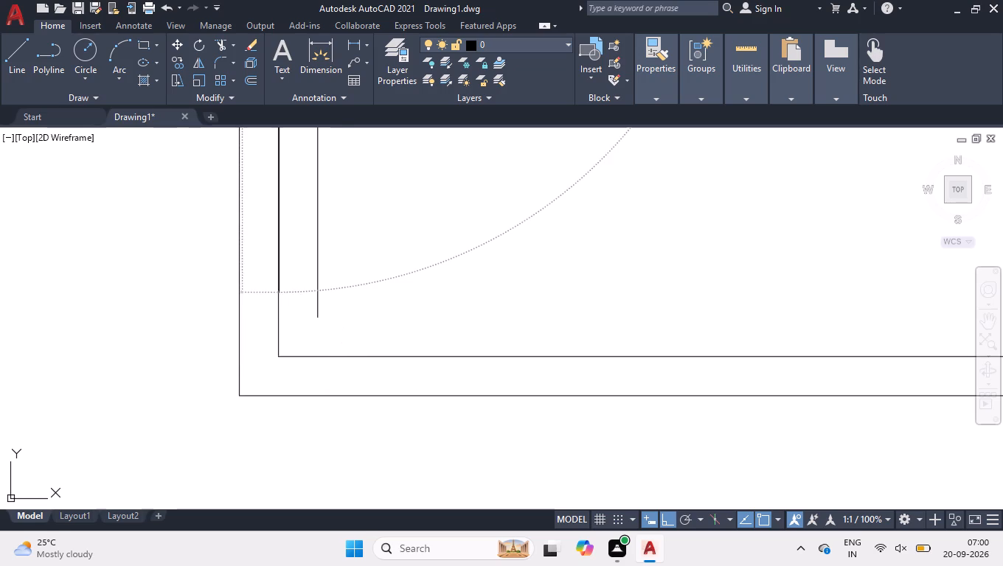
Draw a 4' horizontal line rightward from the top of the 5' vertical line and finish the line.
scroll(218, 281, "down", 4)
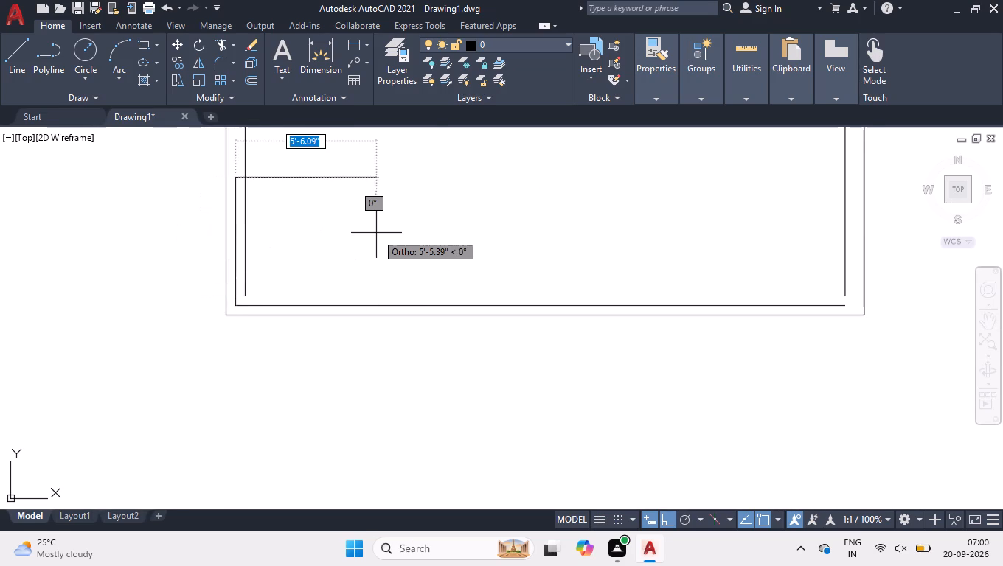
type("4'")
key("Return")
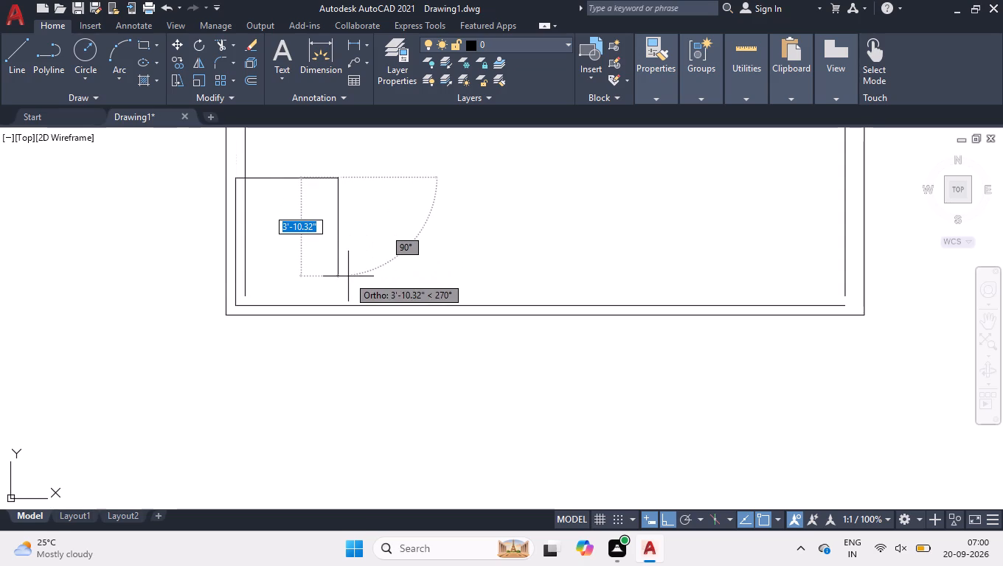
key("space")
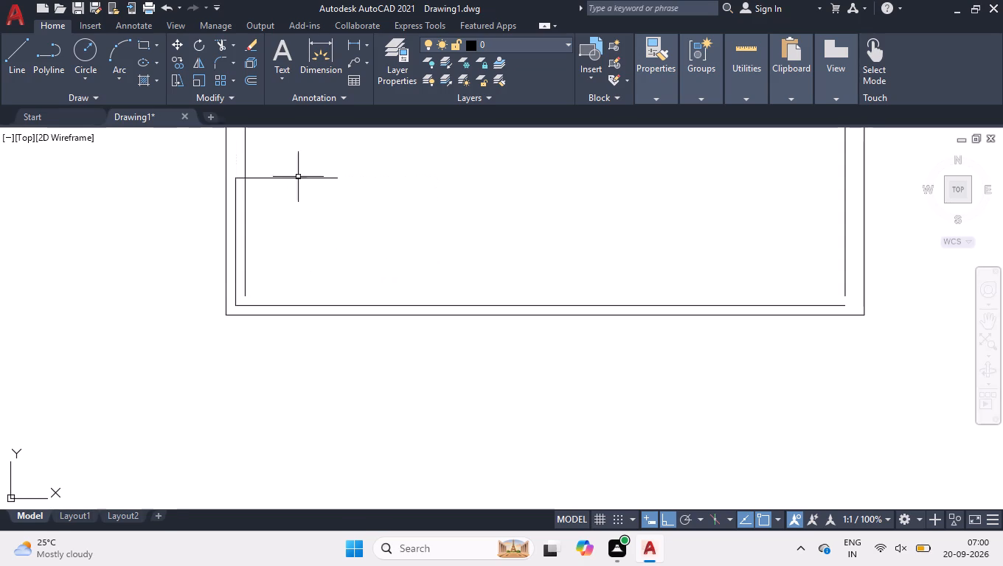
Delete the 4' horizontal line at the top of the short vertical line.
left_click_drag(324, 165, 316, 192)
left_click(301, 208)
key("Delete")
Shorten the new vertical line by moving its upper end 1' downward.
left_click(234, 229)
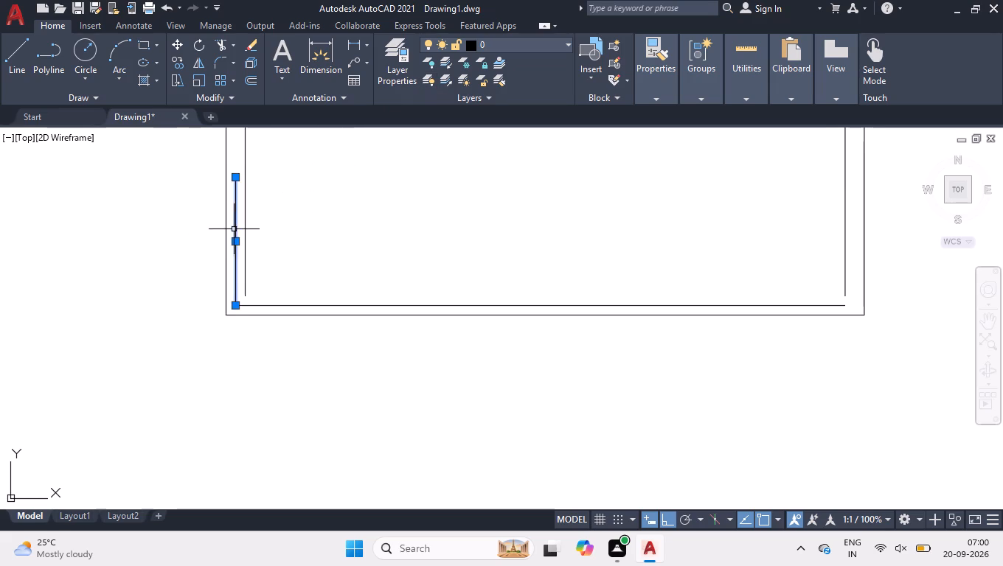
scroll(236, 181, "up", 3)
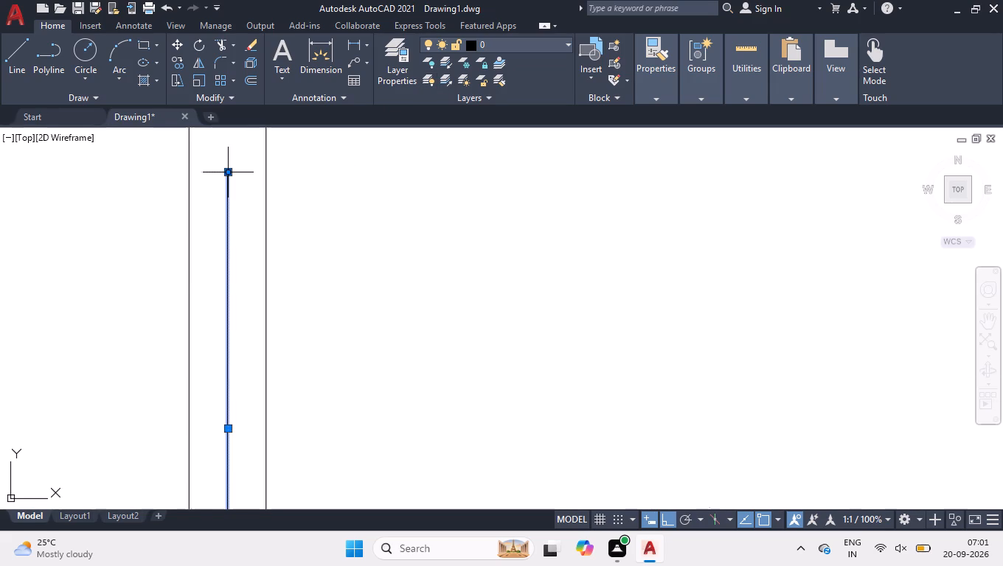
left_click(227, 171)
type("1'")
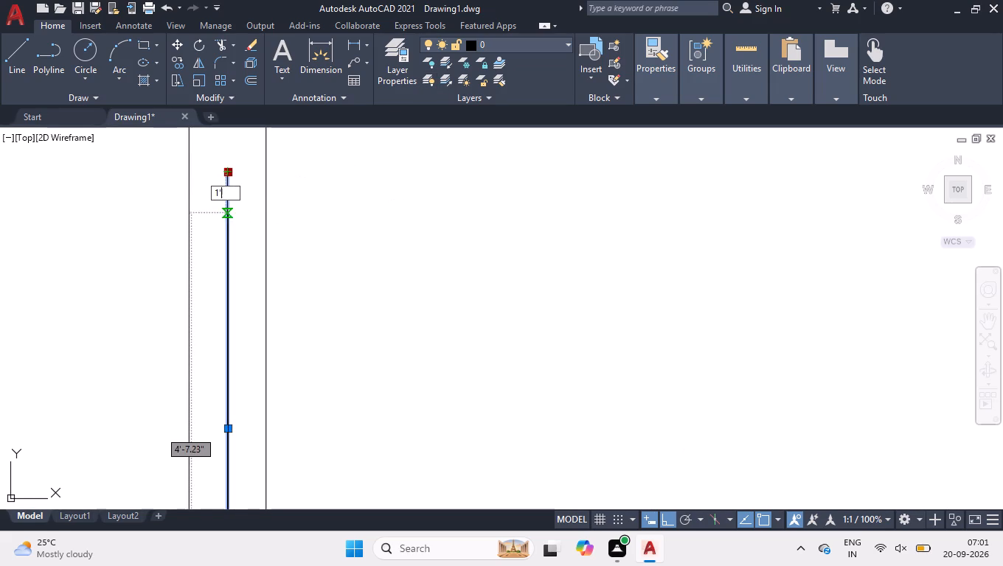
key("Return")
Draw a 5' horizontal line rightward from the top of the short vertical line and continue it straight down to the inner bottom wall line.
key("l")
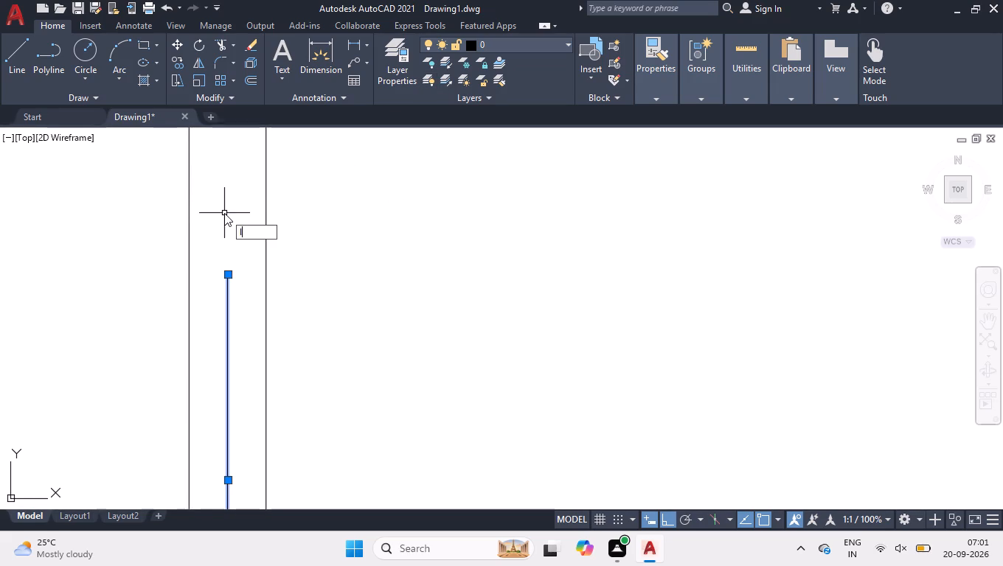
key("Return")
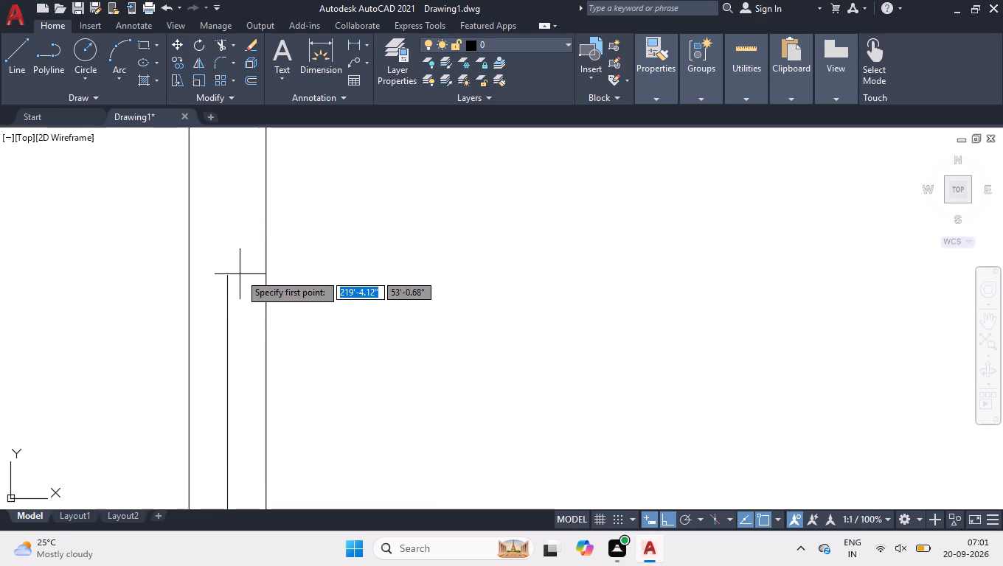
left_click(229, 272)
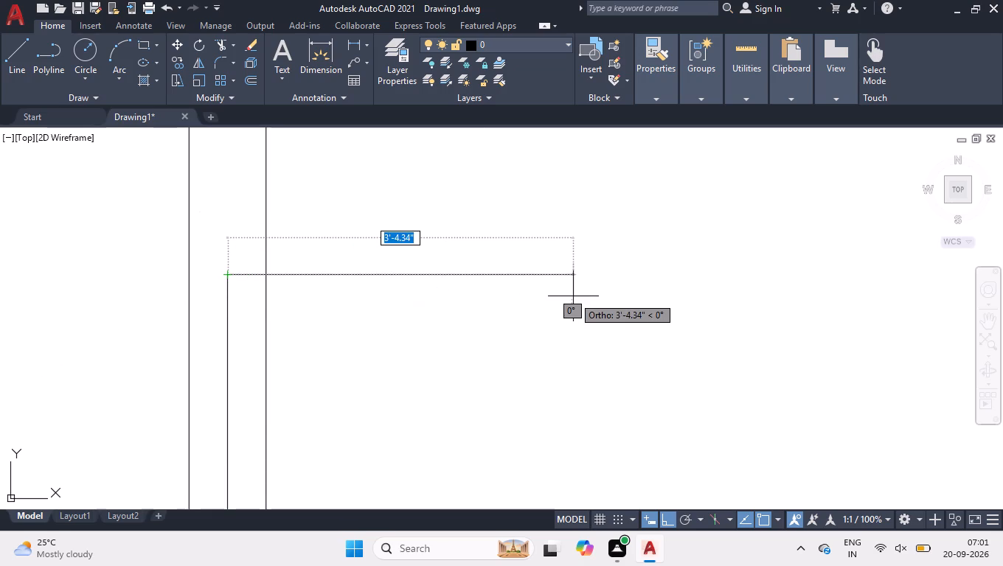
type("5'")
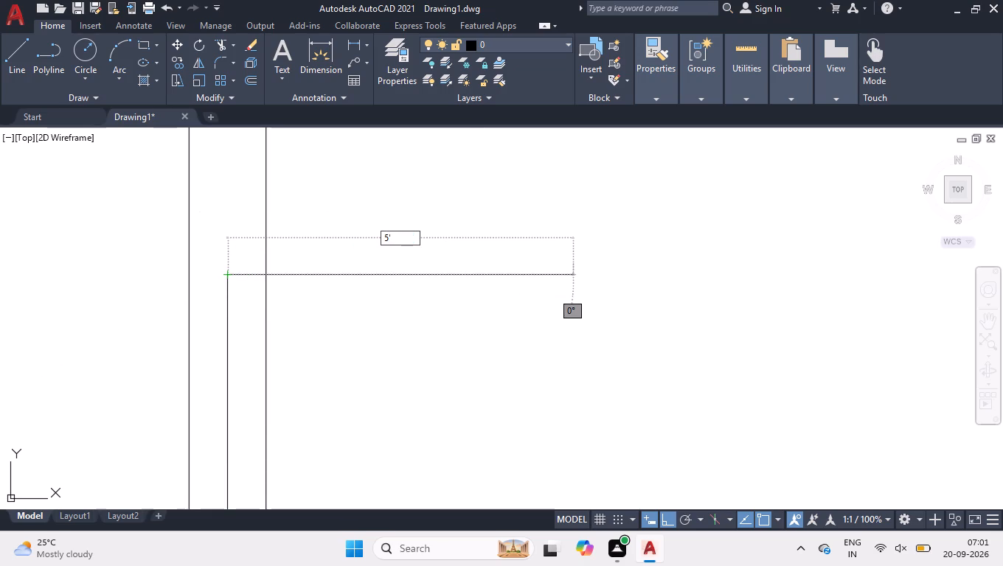
key("Return")
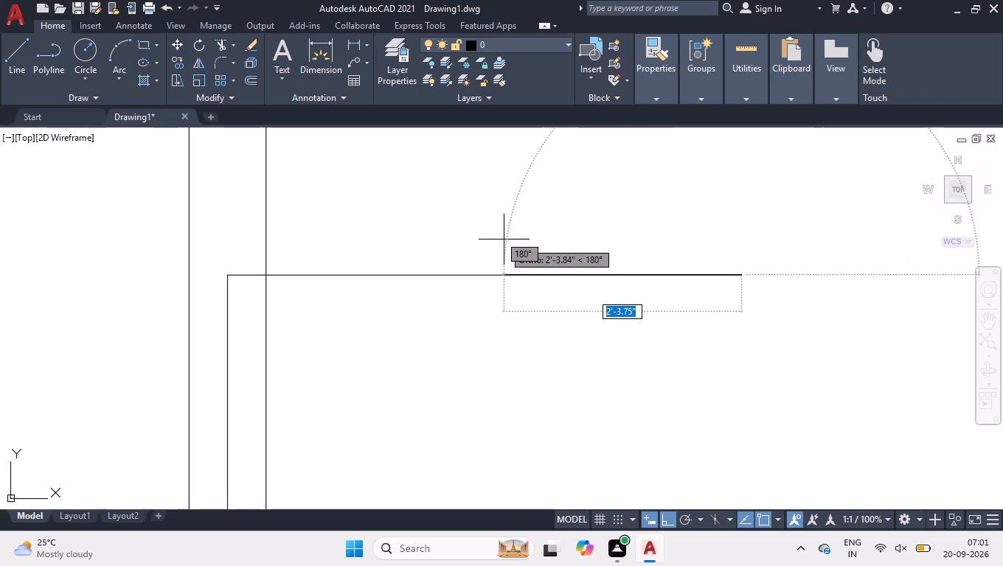
scroll(504, 240, "down", 4)
scroll(546, 280, "up", 3)
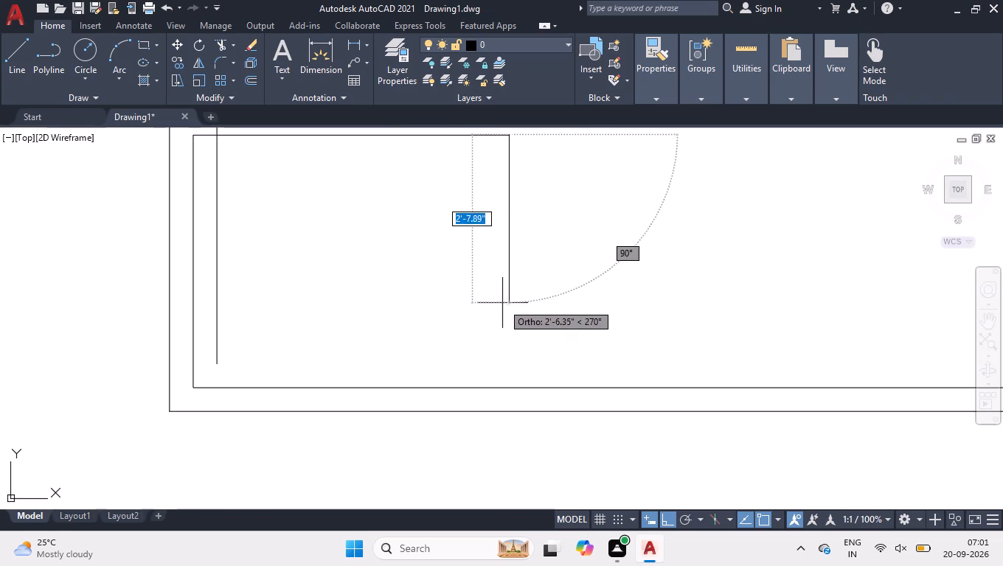
left_click(510, 385)
key("space")
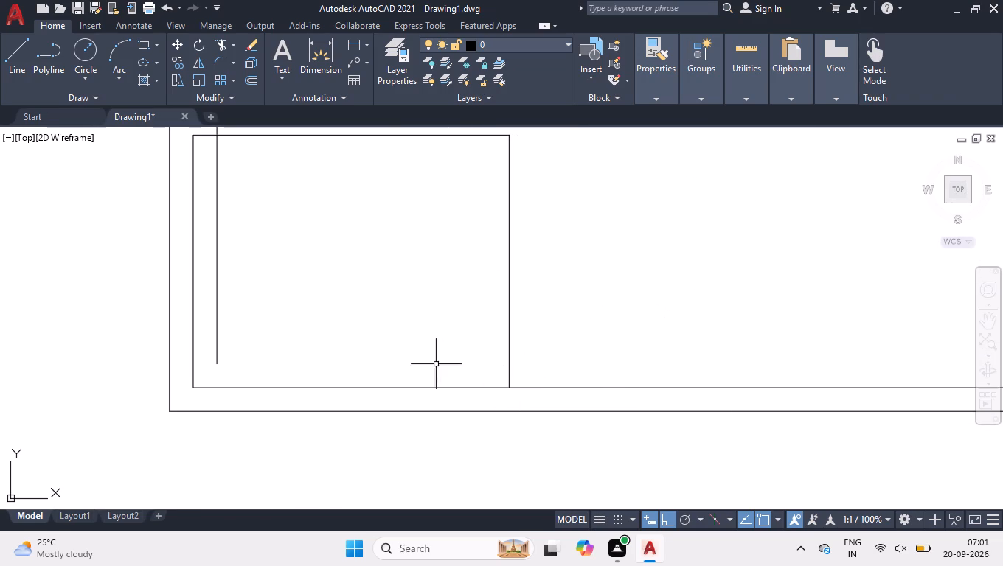
Shorten the long left inner wall line by moving its lower end up to the small room's top line, and deselect it.
left_click(216, 261)
scroll(355, 391, "down", 1)
scroll(185, 237, "up", 2)
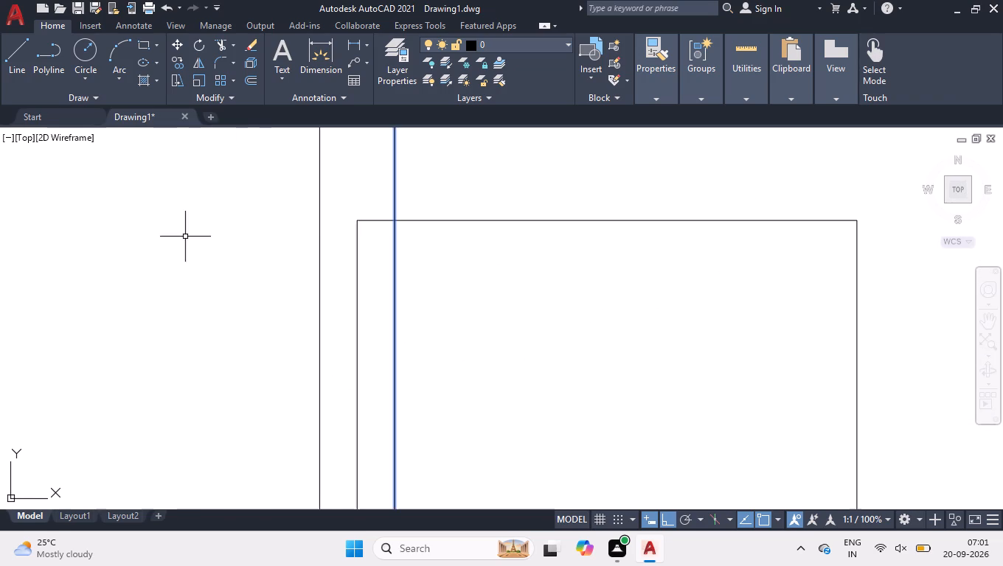
scroll(277, 315, "down", 1)
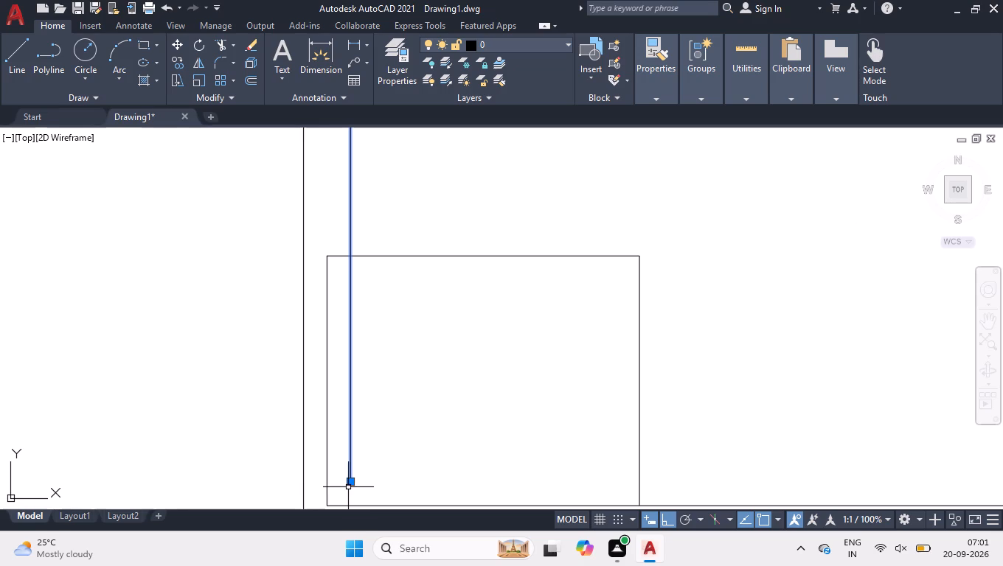
left_click(350, 484)
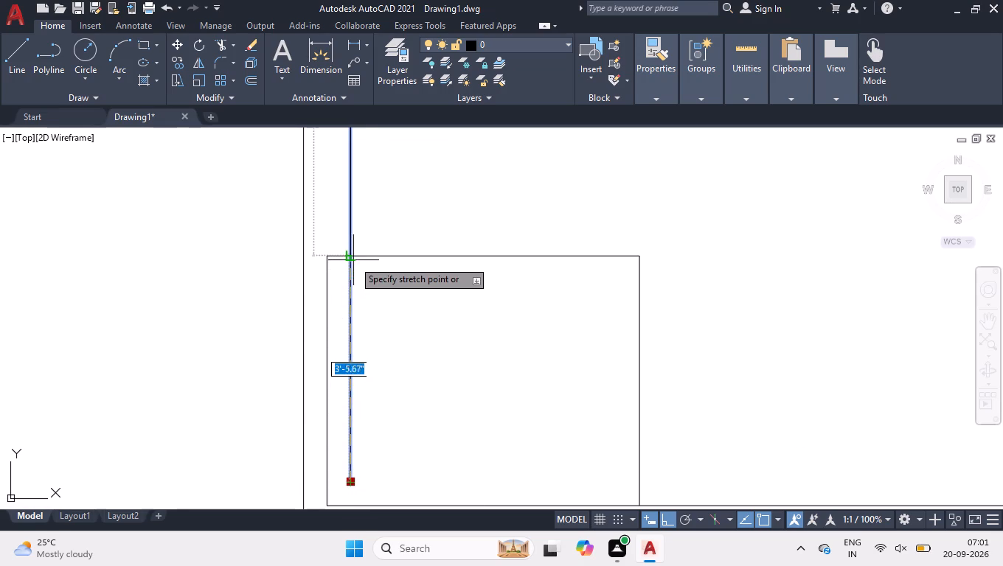
left_click(353, 259)
right_click(381, 356)
left_click(431, 411)
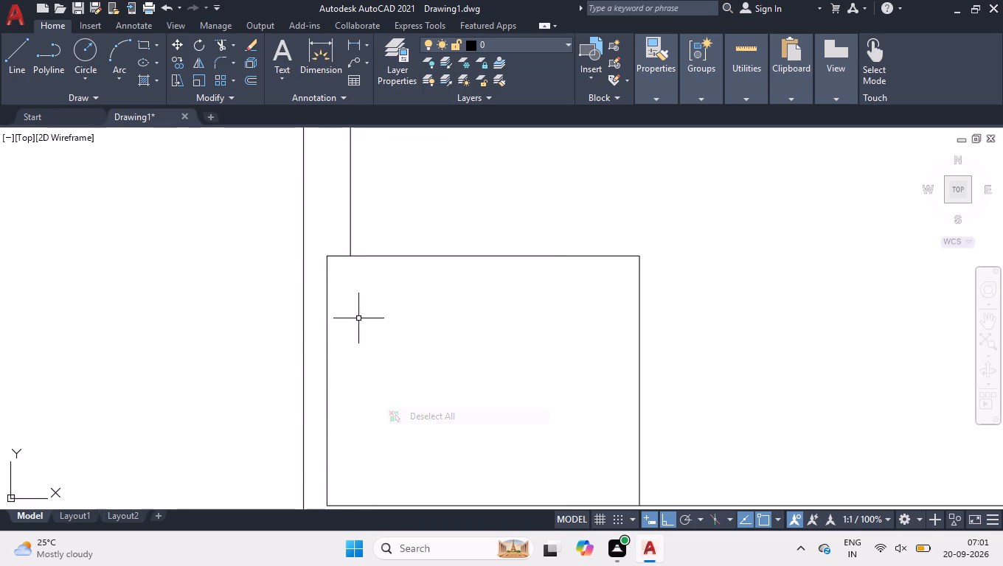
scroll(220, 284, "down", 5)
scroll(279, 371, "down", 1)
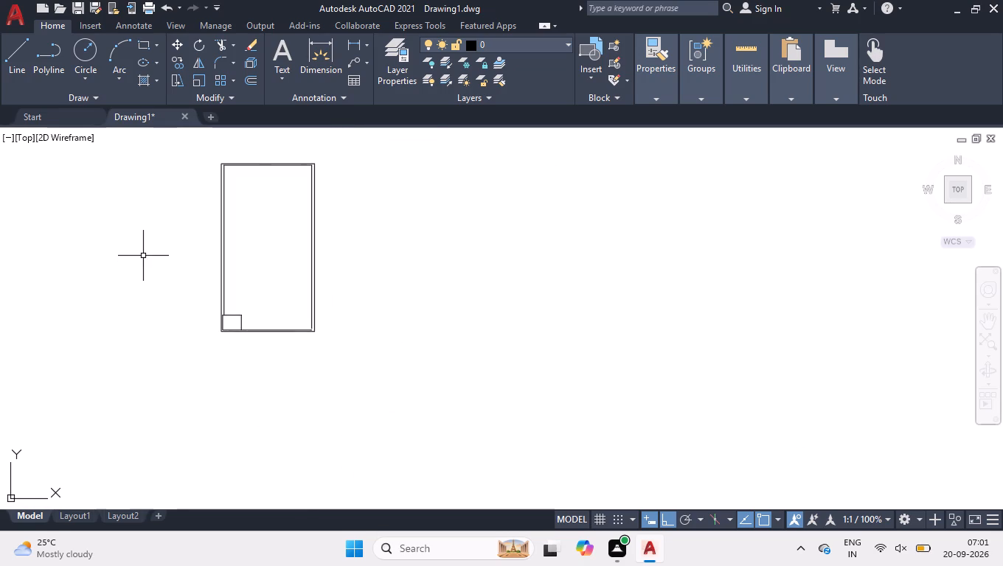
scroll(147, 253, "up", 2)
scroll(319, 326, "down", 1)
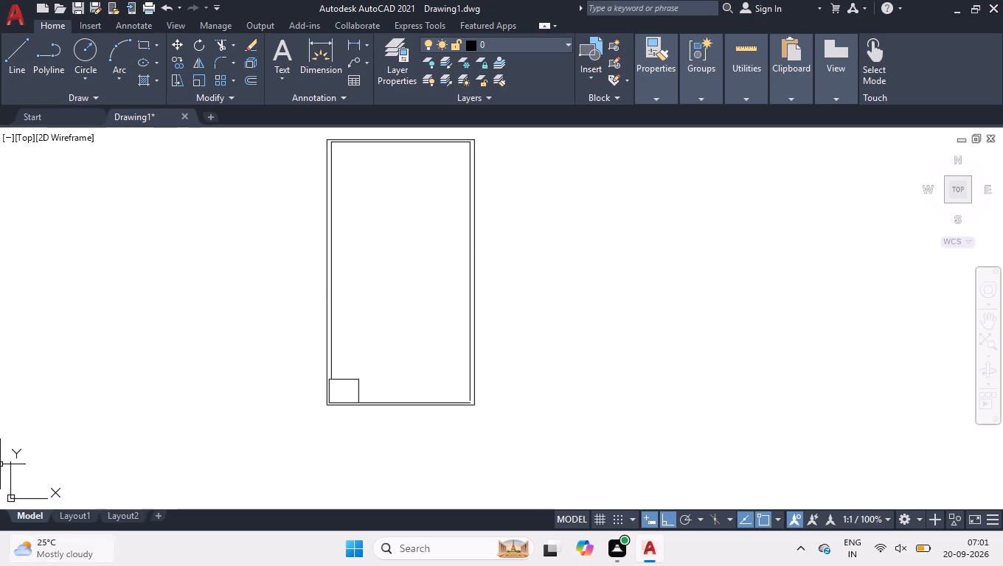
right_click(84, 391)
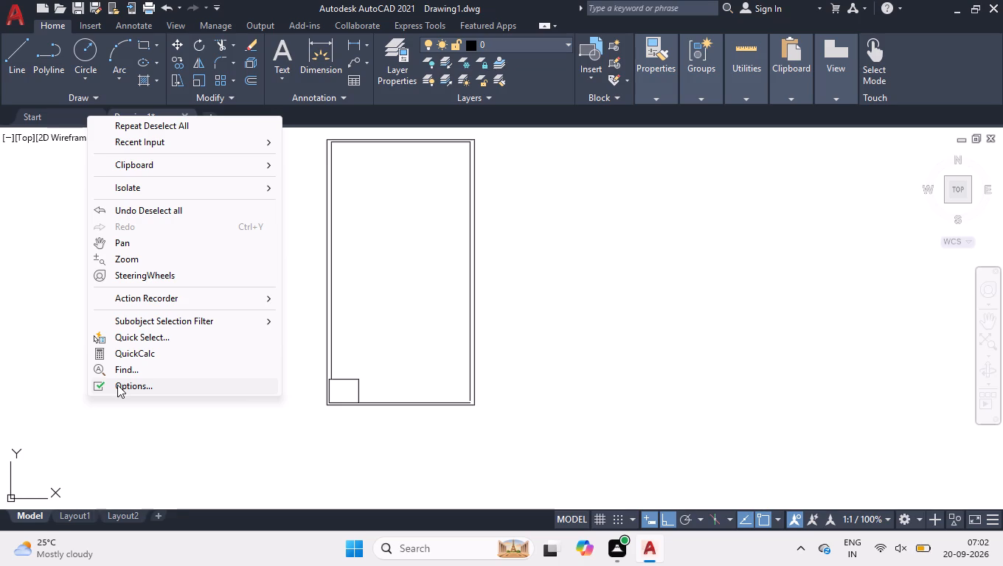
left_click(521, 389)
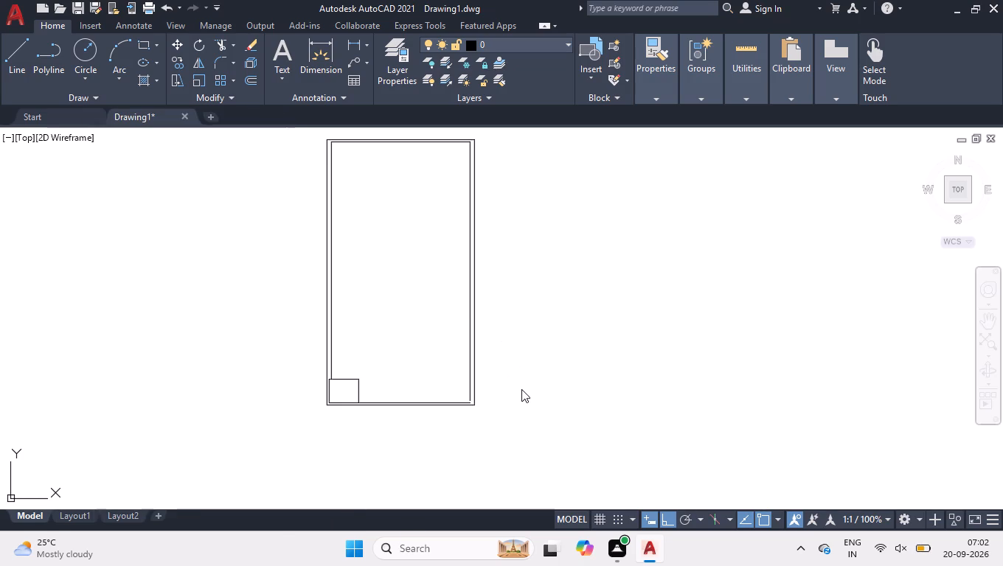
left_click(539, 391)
Offset the top inner wall line 5' downward into the plan.
scroll(648, 537, "down", 1)
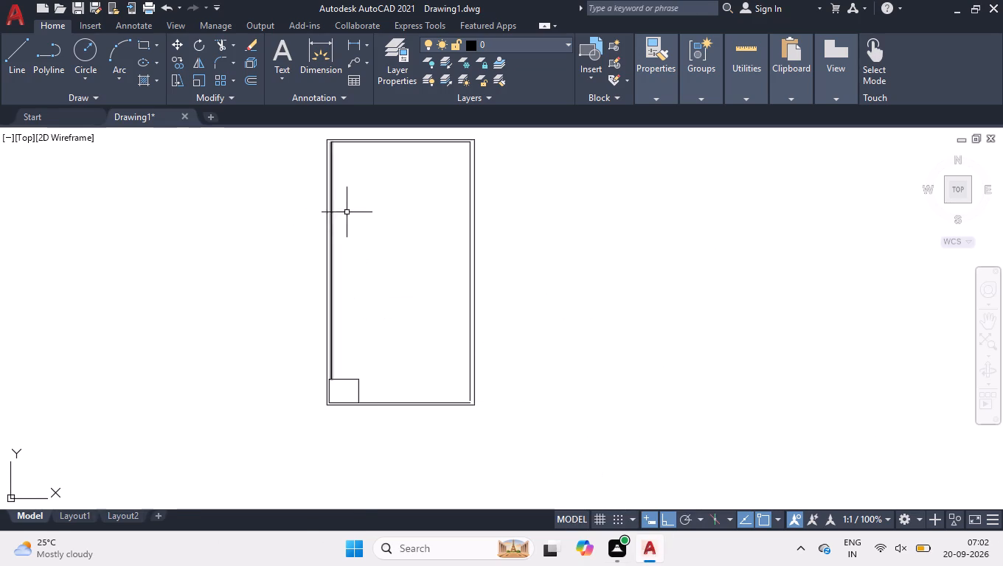
scroll(366, 231, "down", 1)
scroll(329, 113, "up", 2)
scroll(355, 203, "up", 1)
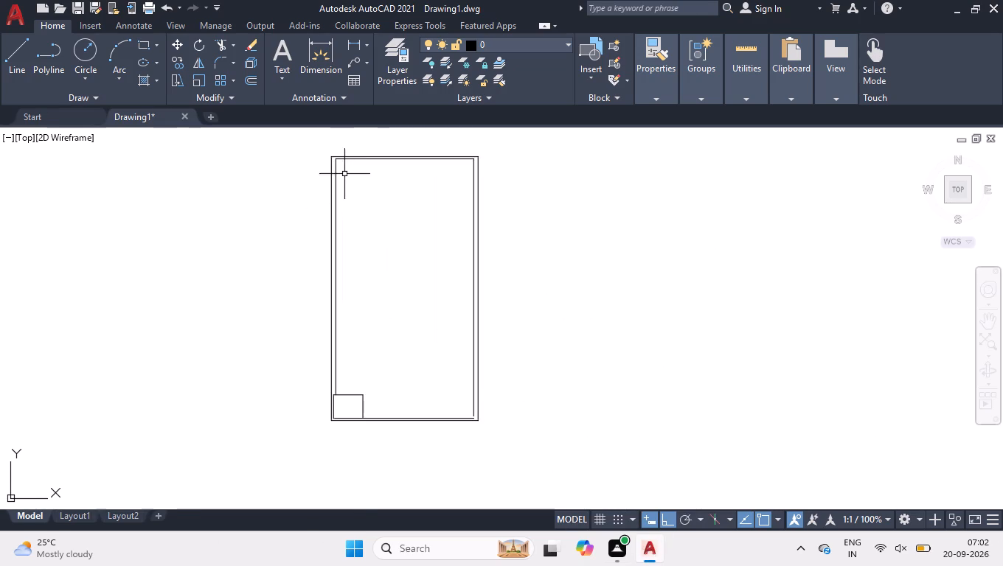
scroll(352, 139, "up", 3)
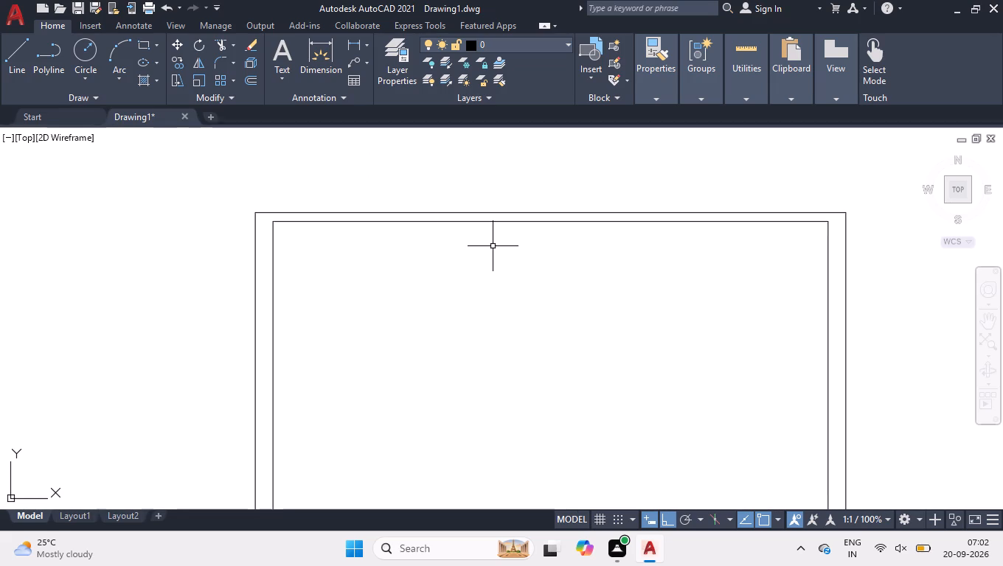
type("off")
key("Return")
key("5")
key("apostrophe")
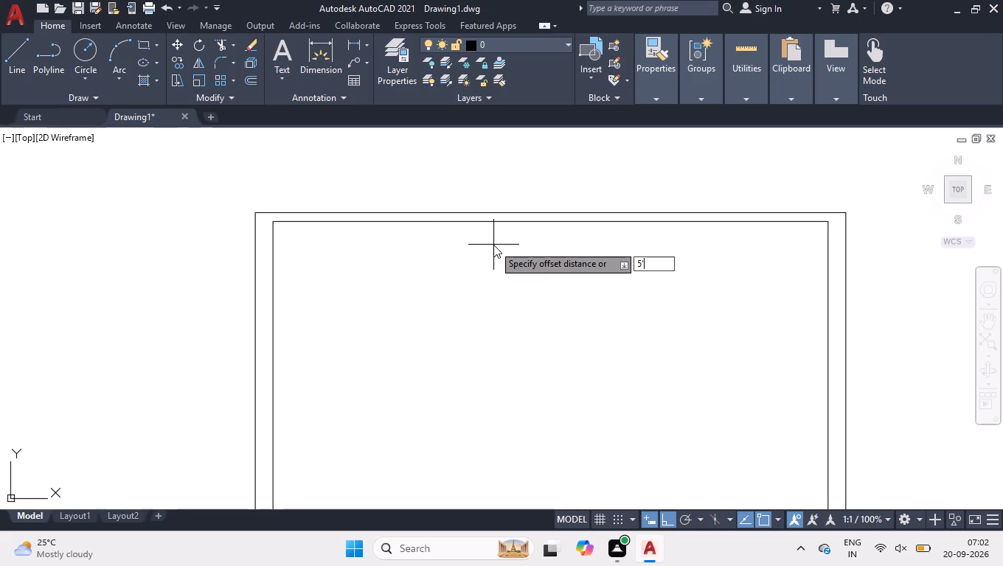
key("Return")
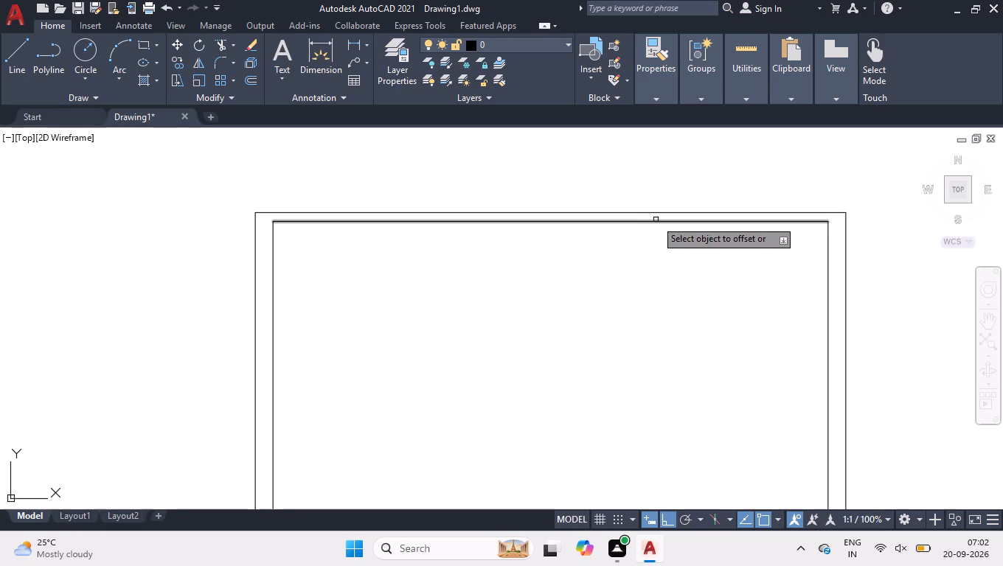
left_click(660, 220)
left_click(648, 307)
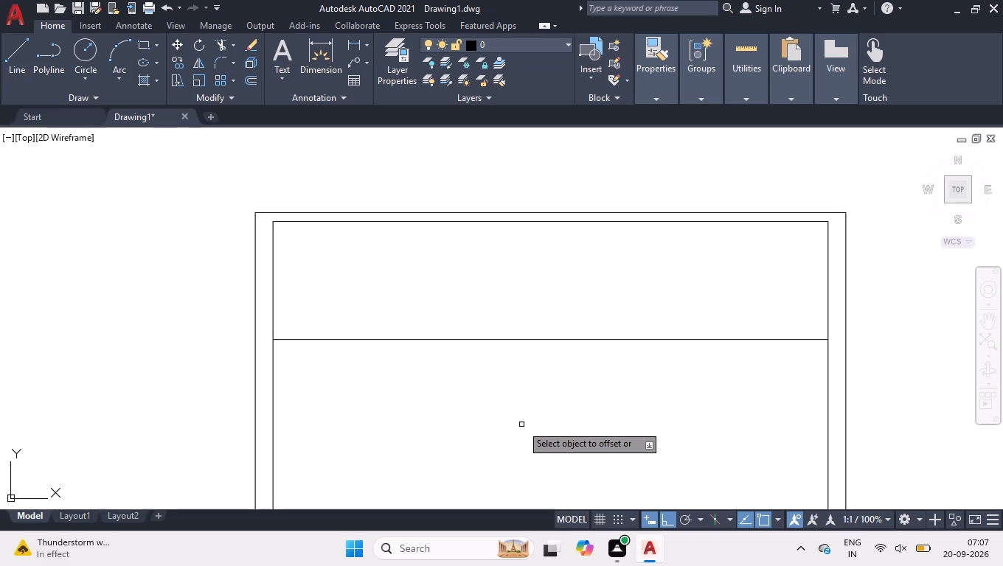
Offset the horizontal line 5' below the top inner wall downward by 4.5" to form a partition wall.
scroll(237, 383, "down", 1)
scroll(569, 346, "down", 2)
scroll(516, 391, "up", 1)
scroll(652, 435, "up", 1)
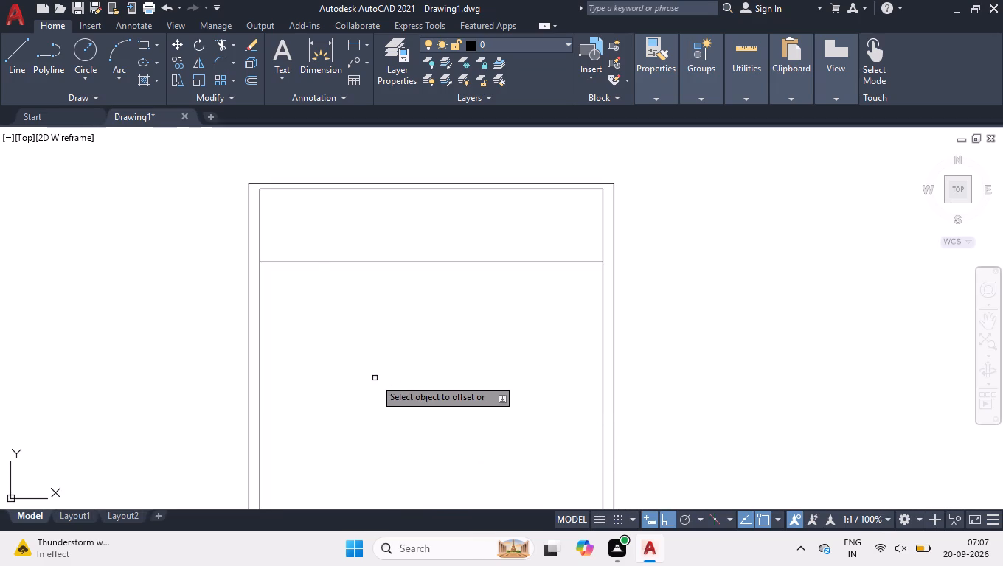
scroll(432, 369, "down", 1)
scroll(372, 357, "up", 1)
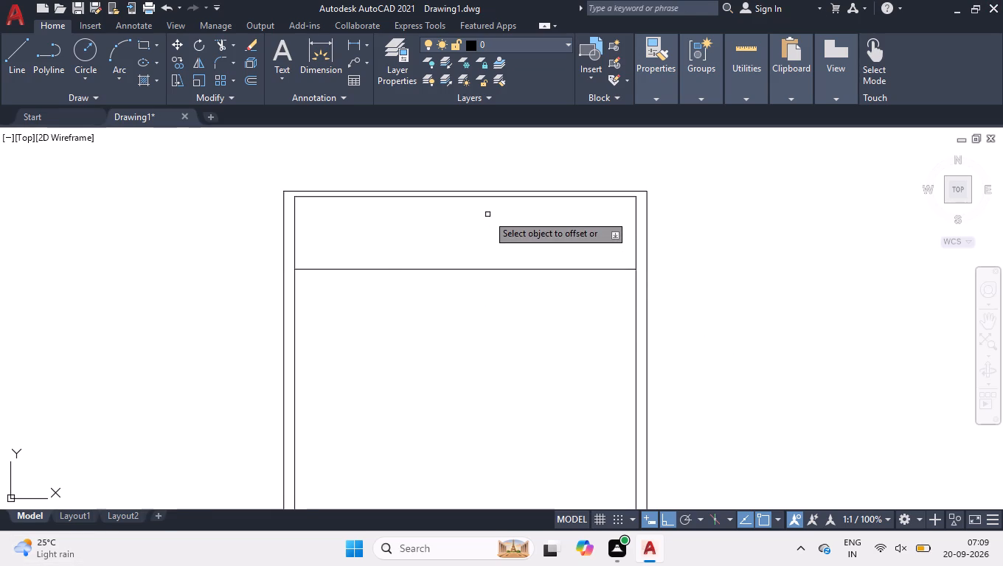
scroll(493, 224, "down", 1)
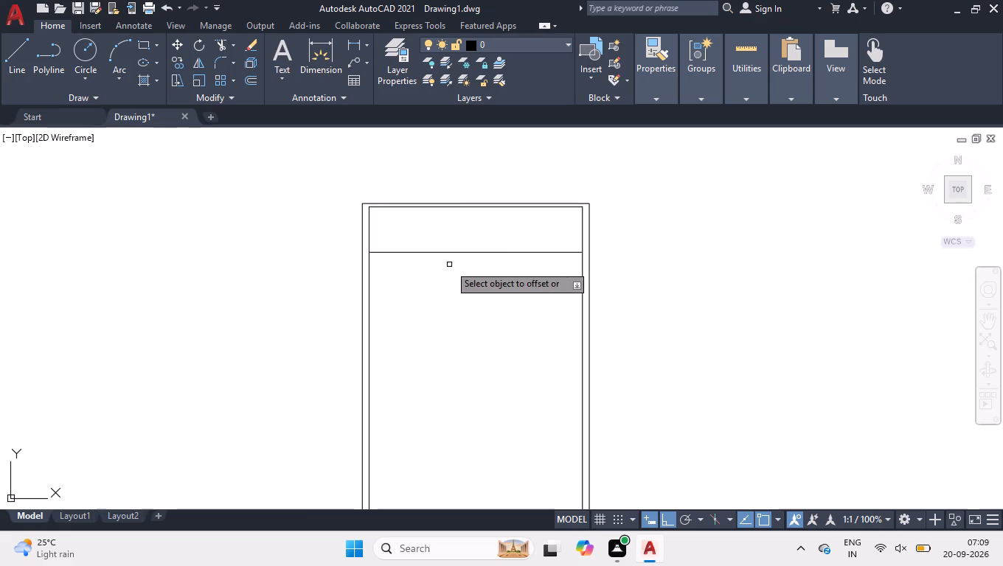
scroll(449, 265, "up", 1)
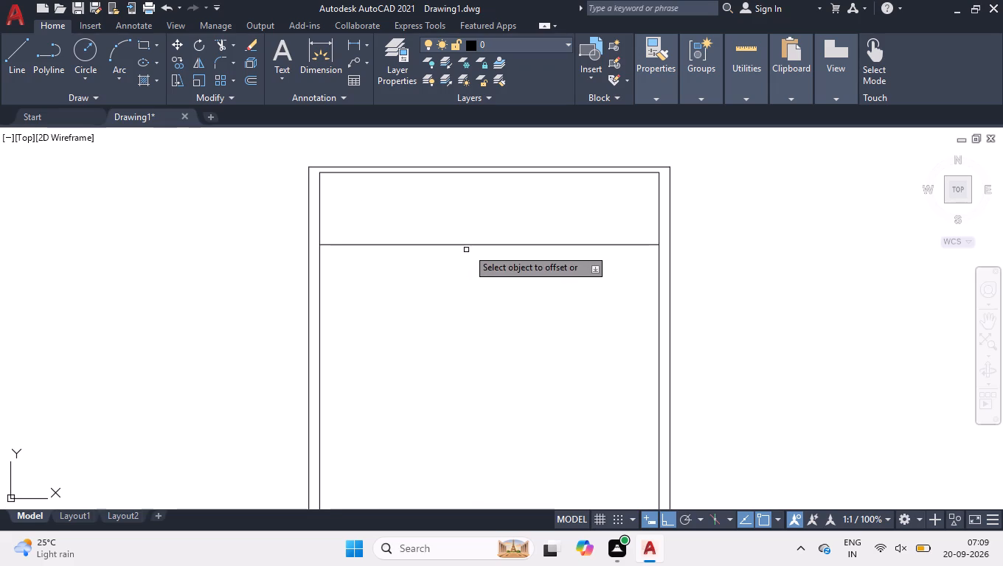
left_click(474, 245)
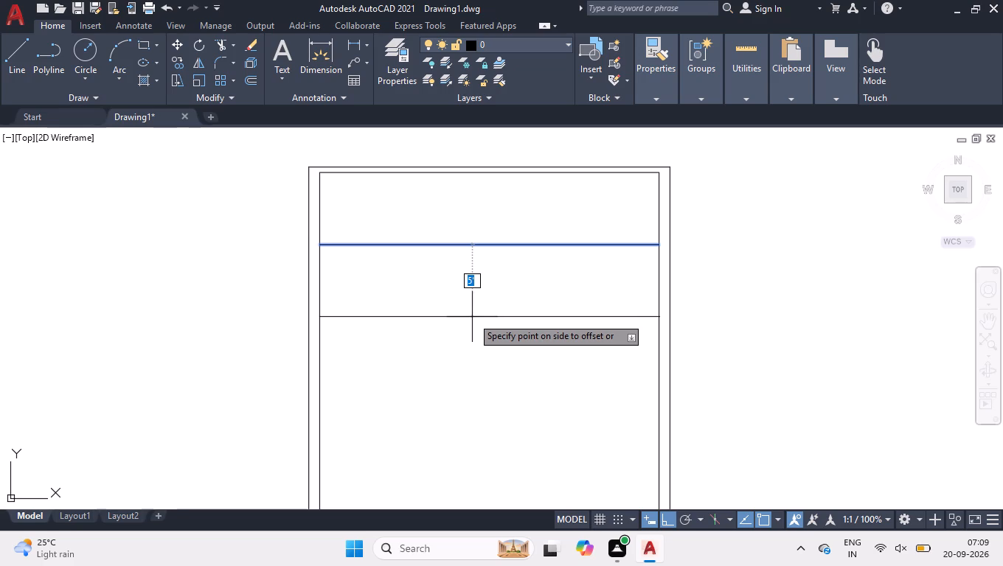
type("4.5")
key("Return")
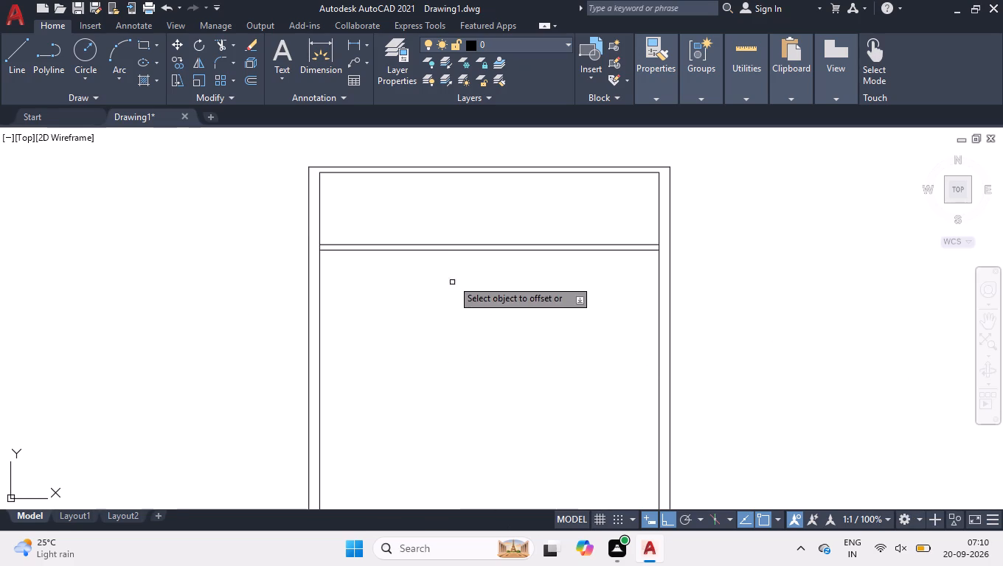
Offset the lower line of the 4.5" partition wall 12' downward.
left_click(458, 250)
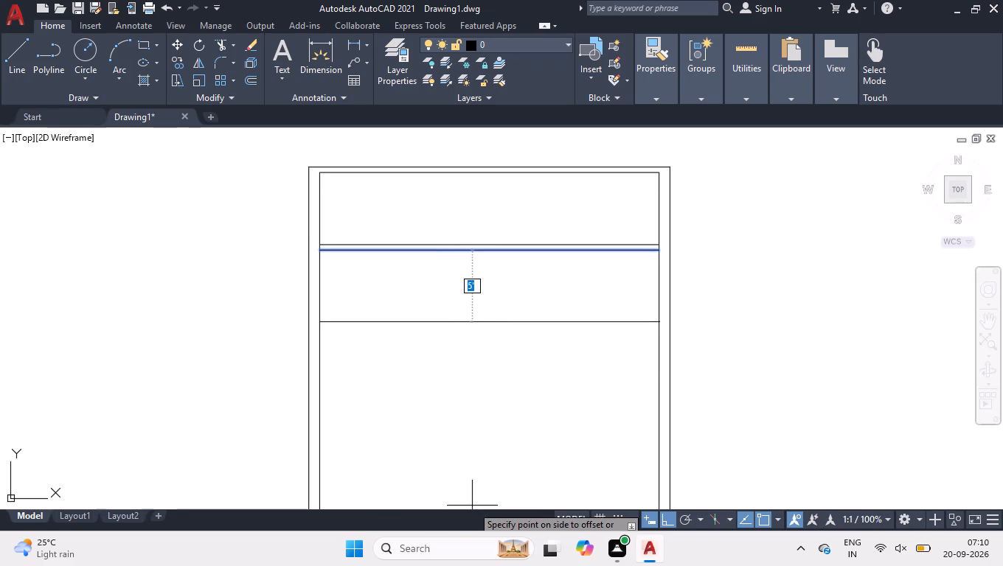
type("12'")
key("Return")
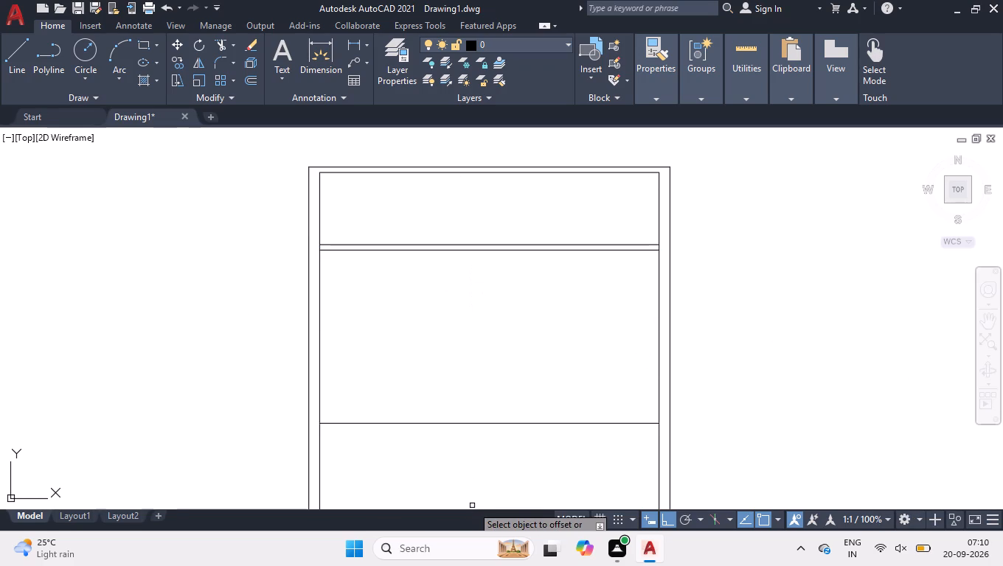
Offset the horizontal line 12' below the partition downward by 9" to form a second cross wall.
scroll(414, 324, "down", 4)
scroll(424, 356, "up", 2)
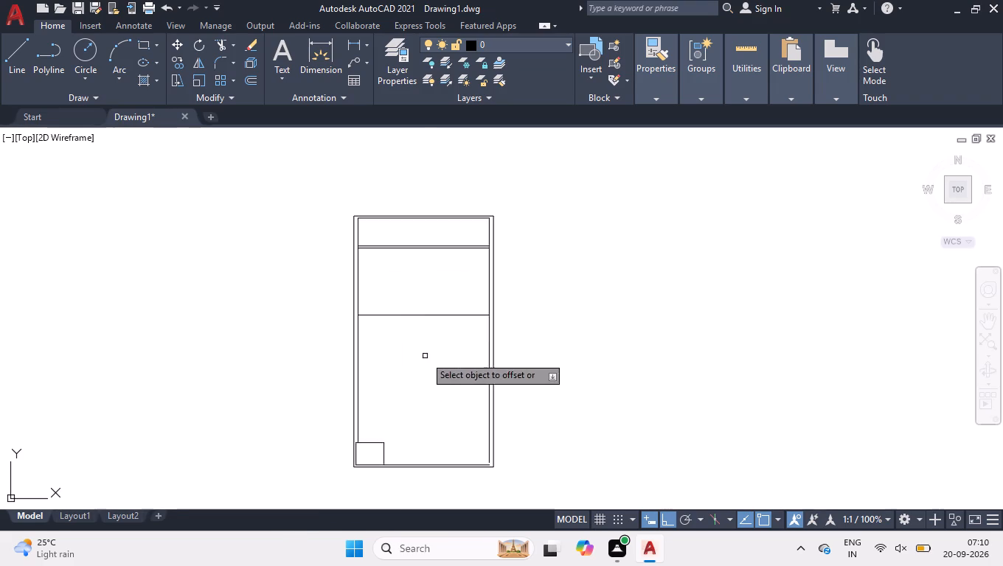
scroll(421, 307, "up", 2)
left_click(420, 317)
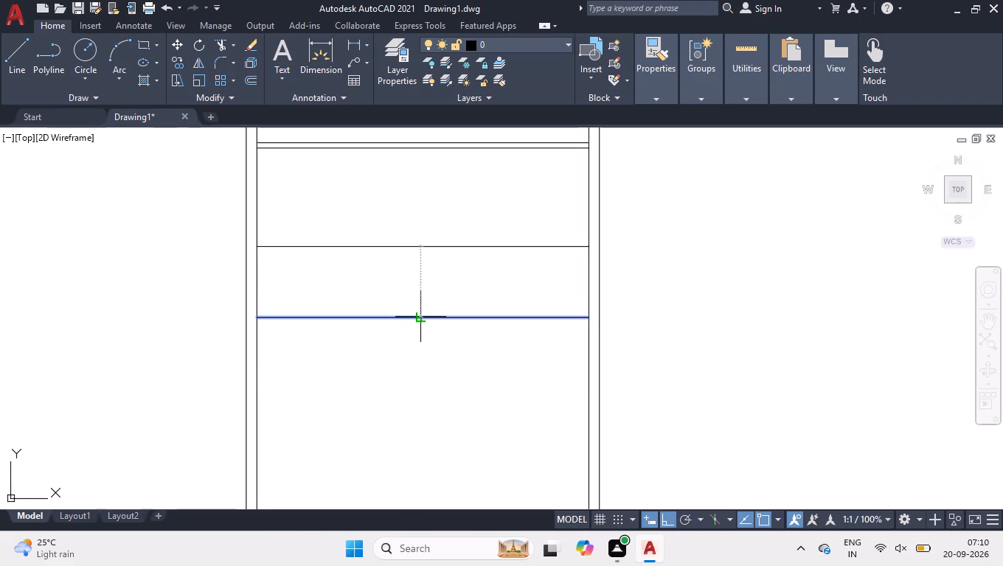
key("9")
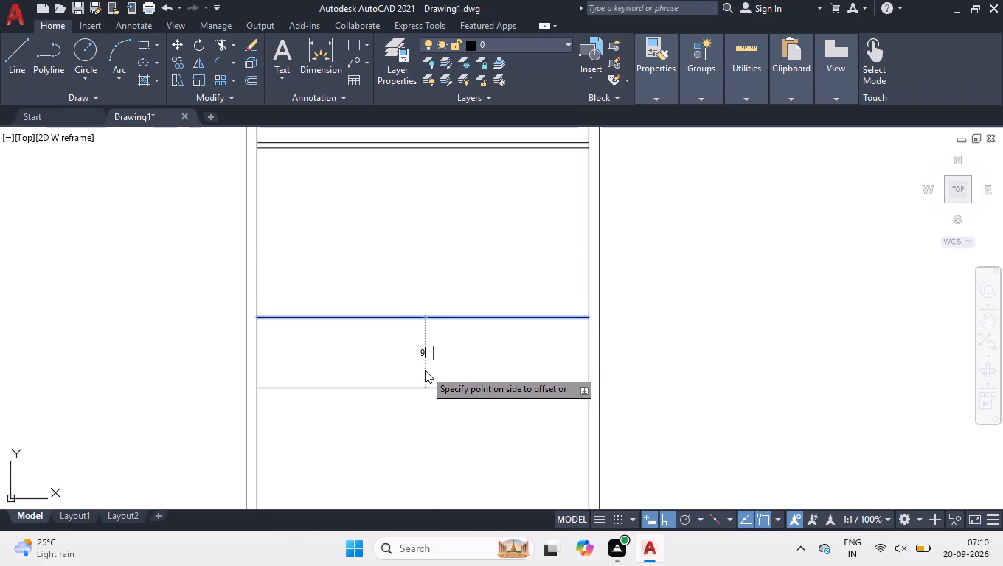
key("Return")
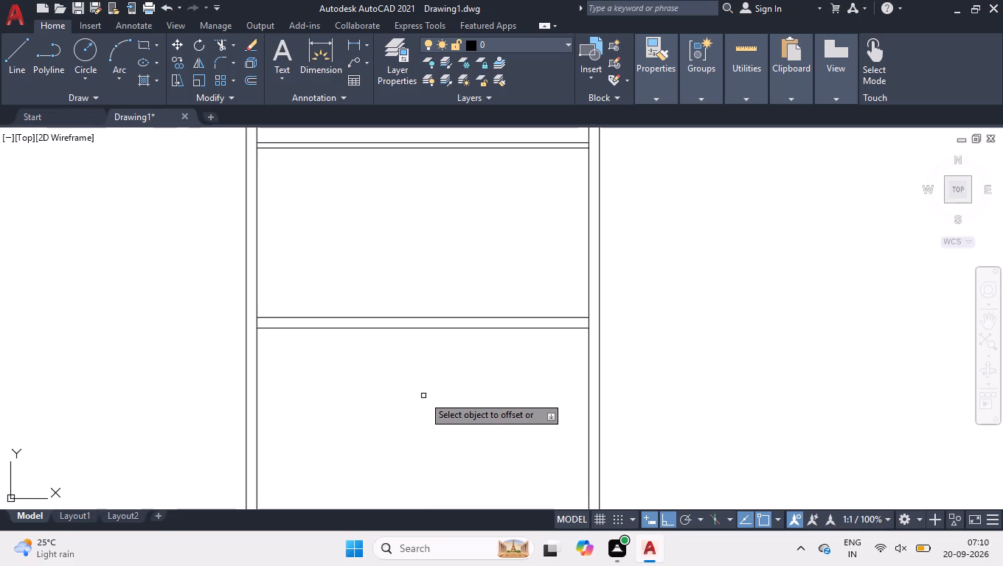
Offset the lower line of the 9" cross wall 11' downward.
left_click(445, 329)
type("11'")
key("Return")
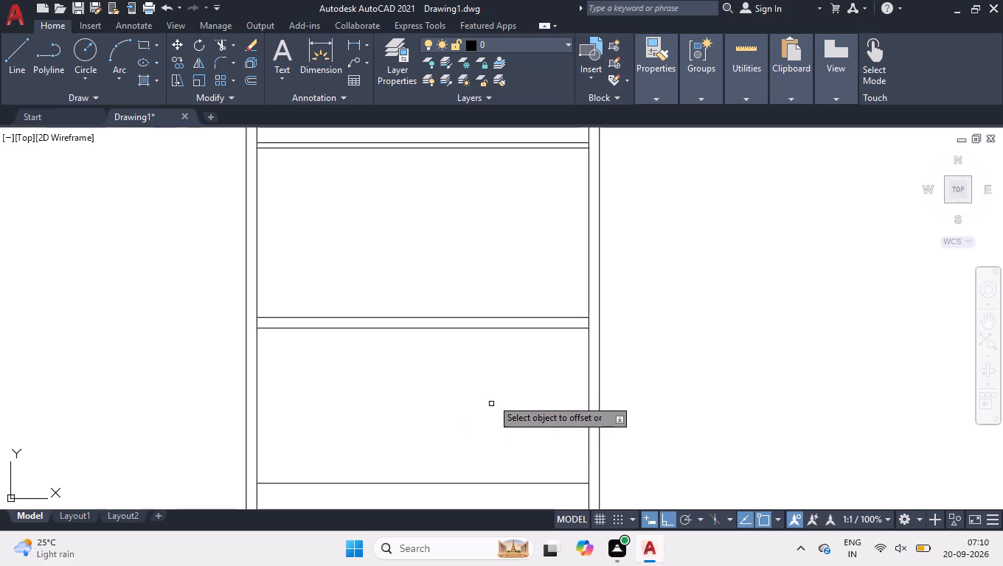
Offset the horizontal line 11' below the cross wall downward by 9" to form a third cross wall.
scroll(502, 353, "down", 2)
scroll(504, 491, "up", 2)
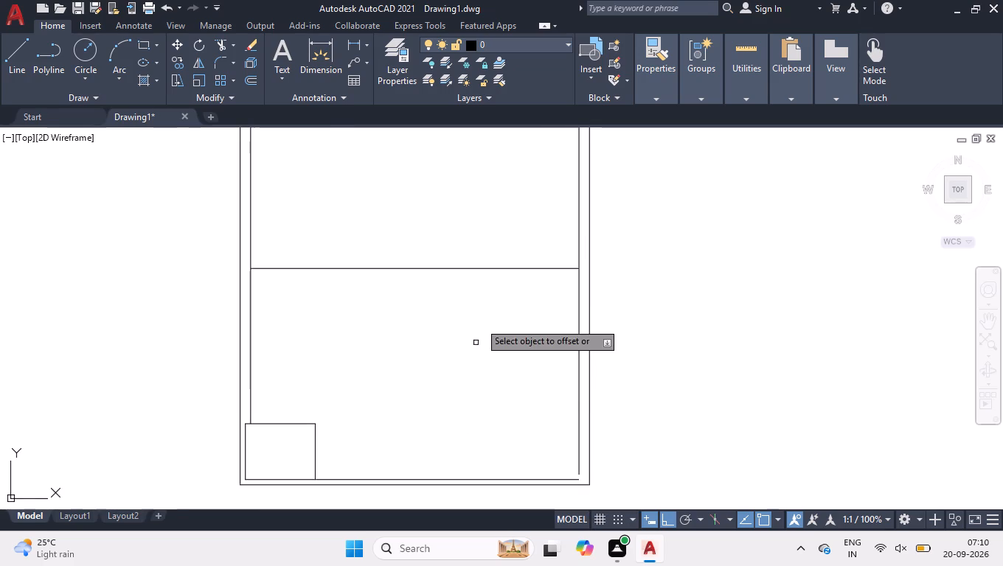
left_click(497, 268)
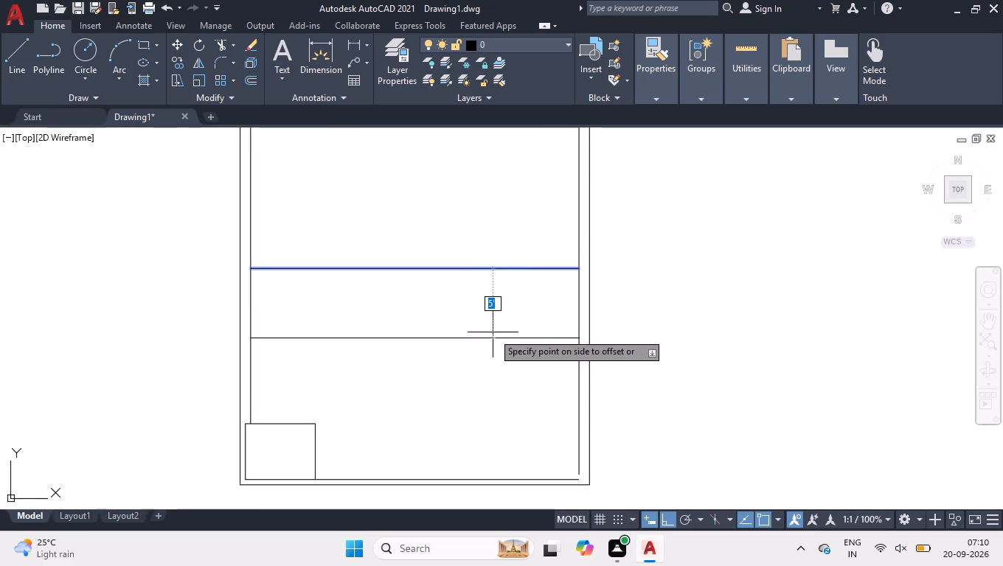
key("9")
key("Return")
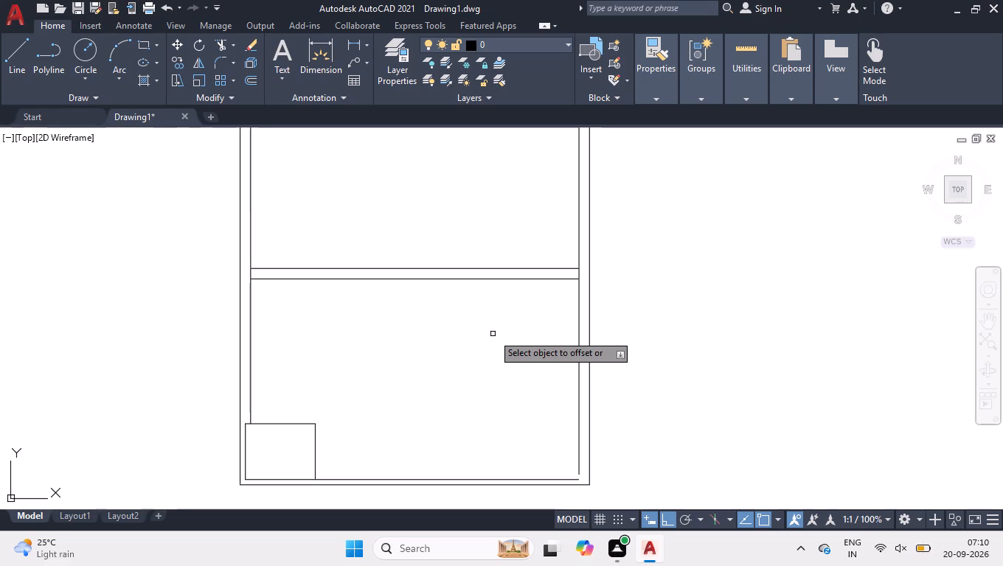
key("space")
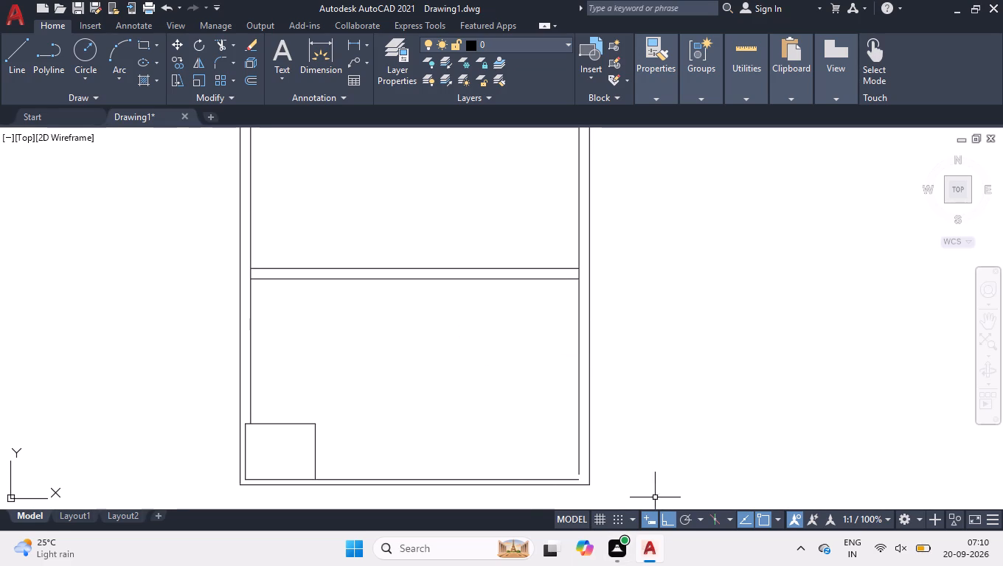
Stretch the lower end of the right inner wall line down to the bottom inner wall line, and clear the selection.
left_click(582, 447)
left_click(576, 450)
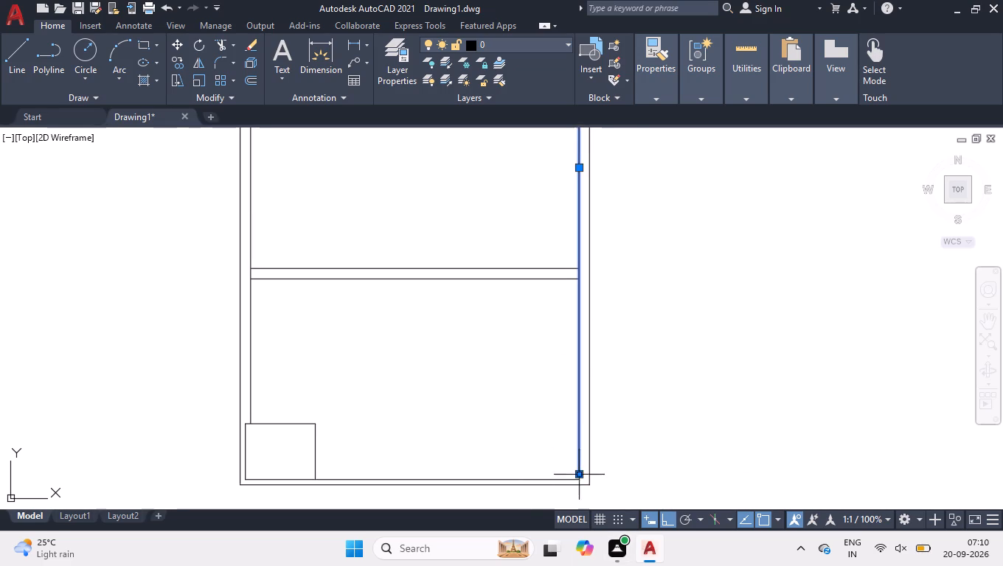
scroll(549, 447, "up", 2)
scroll(587, 399, "down", 3)
scroll(600, 444, "up", 4)
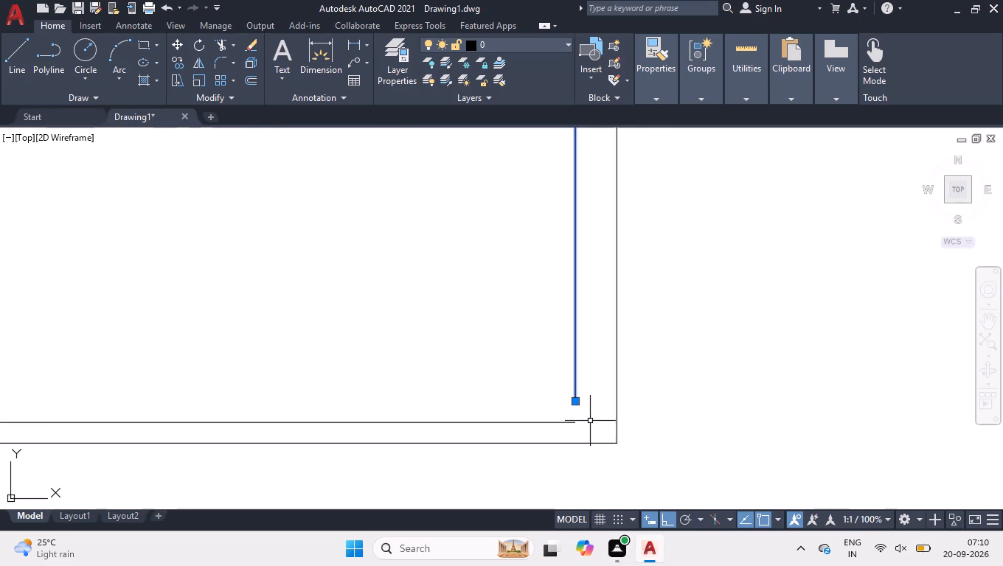
scroll(590, 421, "up", 2)
left_click(550, 377)
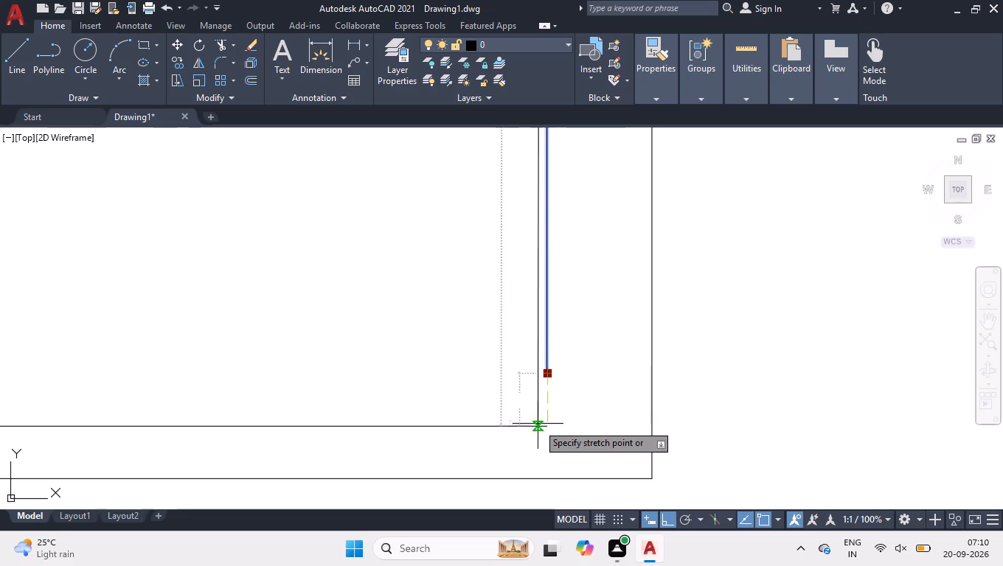
left_click(546, 430)
right_click(535, 417)
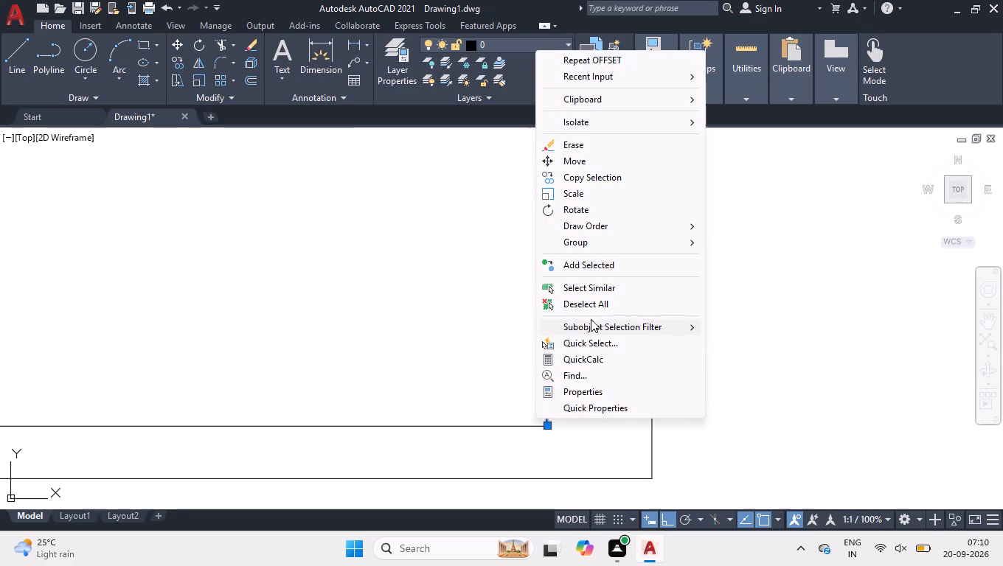
left_click(600, 305)
Measure the bottom room's clear width and the distance from the lowest cross wall to the small corner room.
scroll(678, 354, "down", 6)
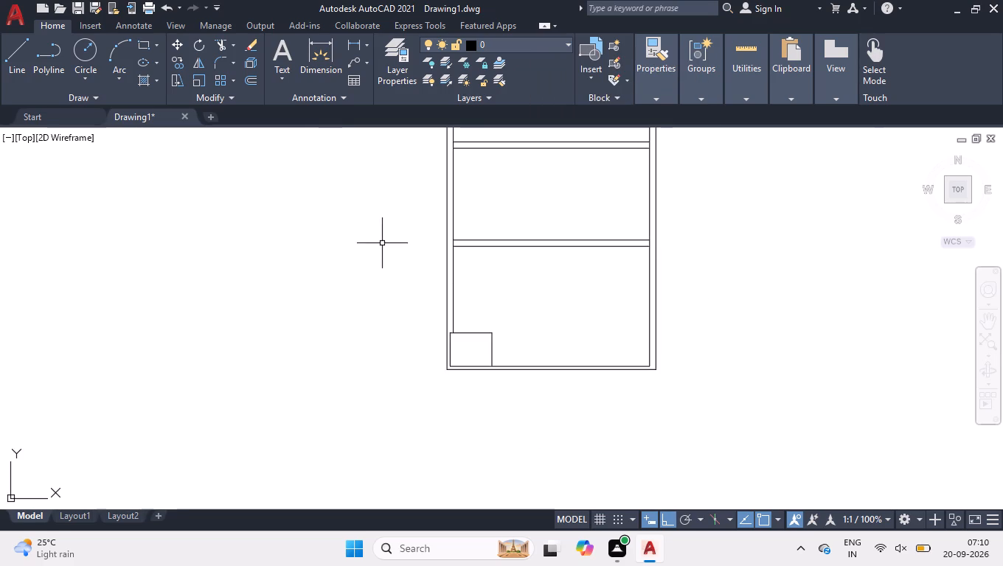
scroll(502, 265, "up", 2)
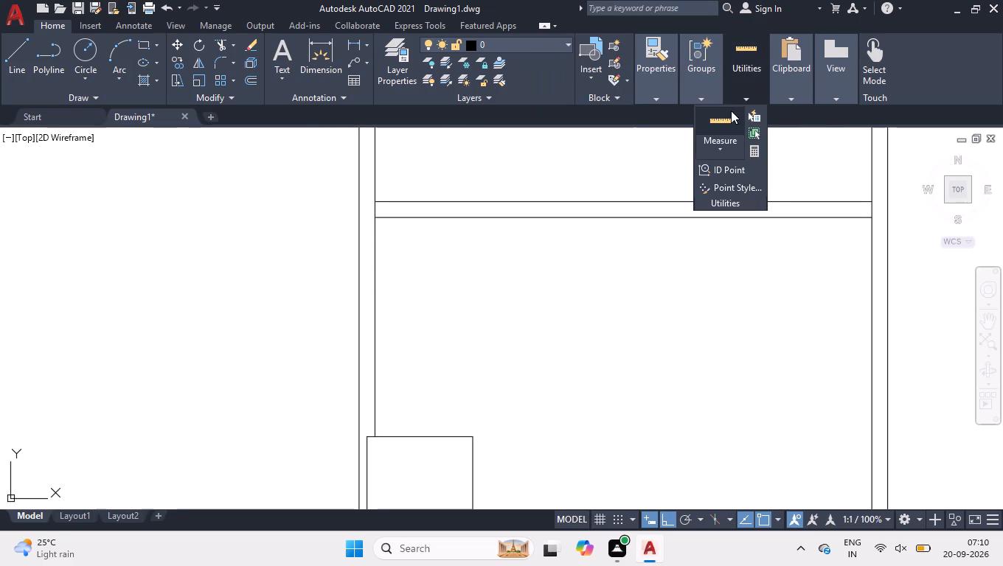
left_click(731, 114)
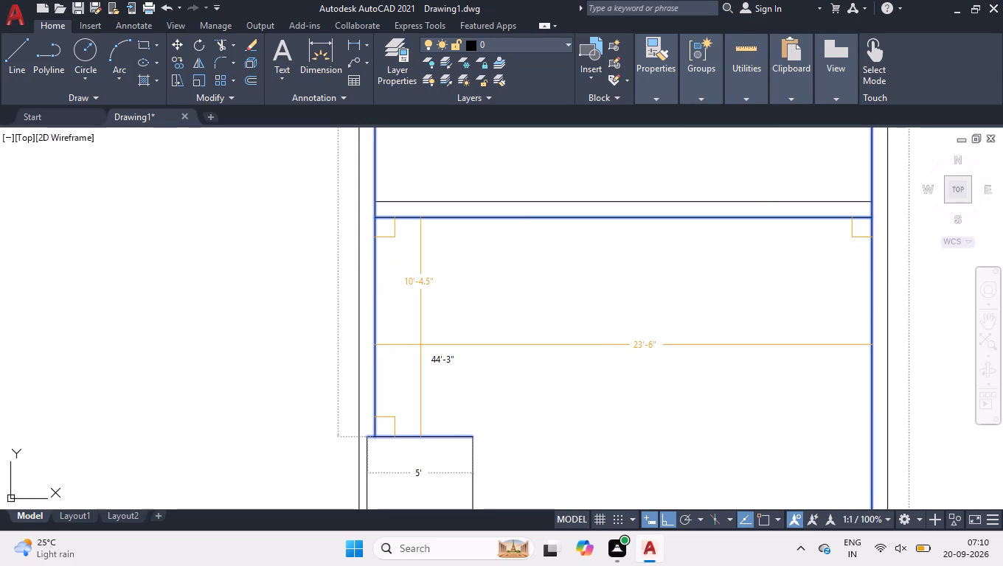
key("space")
Trim both inner side wall lines between the two faces of the lowest 9" cross wall.
key("t")
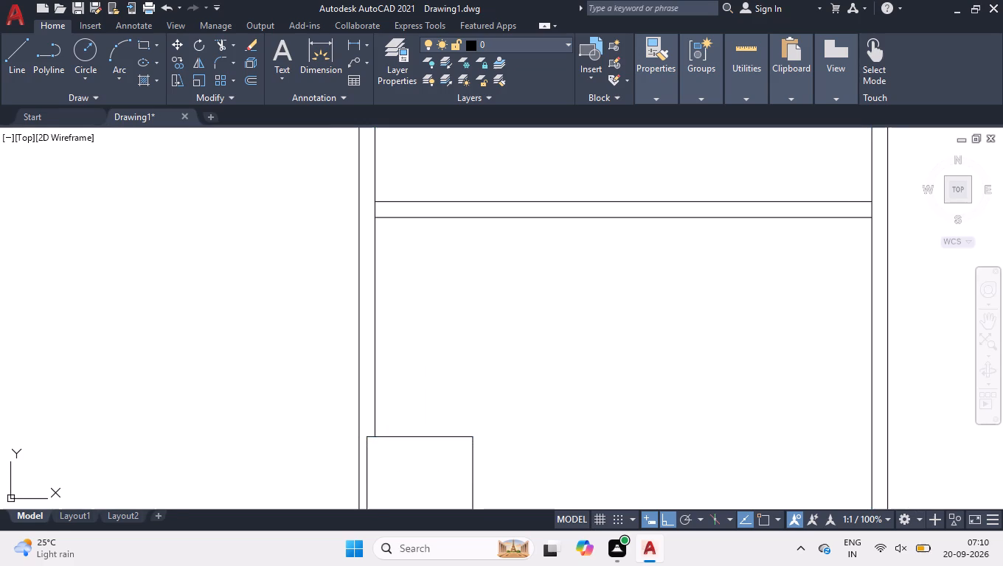
key("r")
key("space")
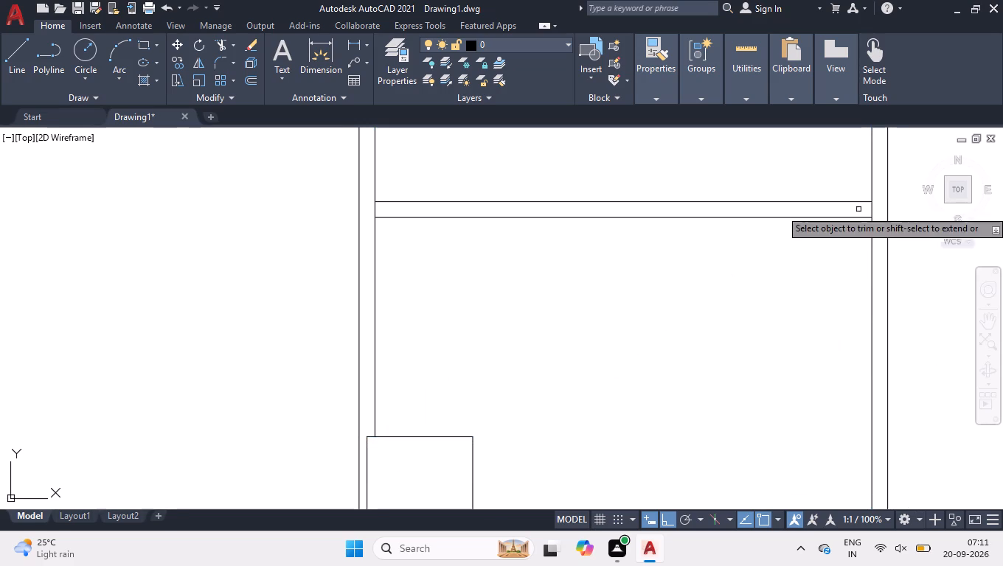
left_click(878, 211)
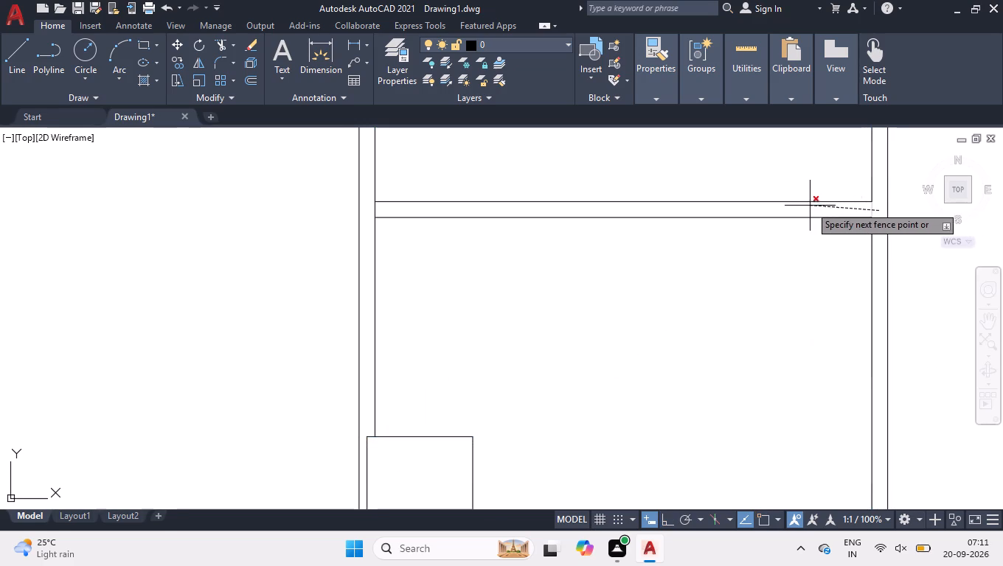
left_click(366, 210)
Trim both inner side wall lines between the two faces of the middle 9" cross wall.
scroll(282, 278, "down", 1)
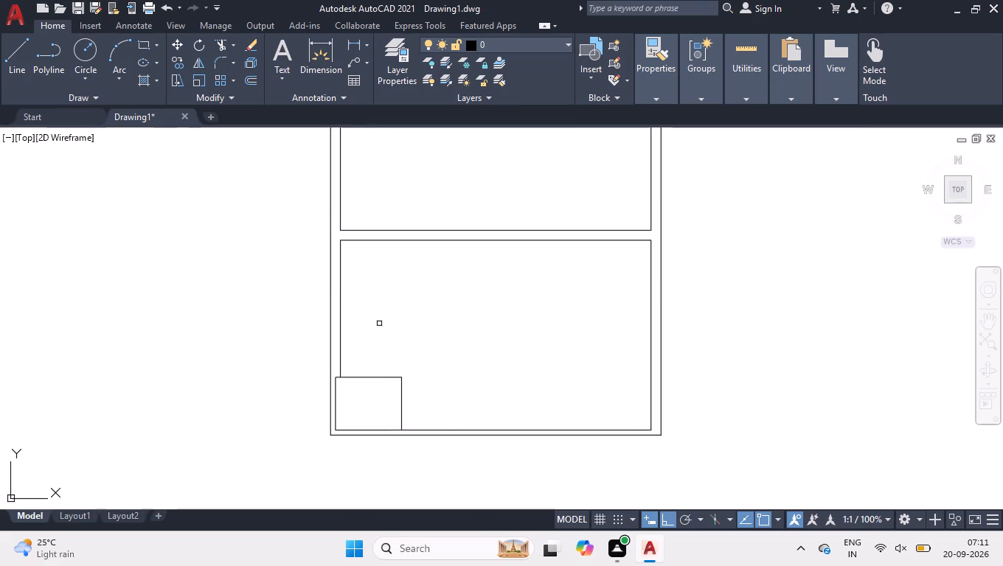
scroll(435, 399, "down", 3)
scroll(422, 310, "up", 4)
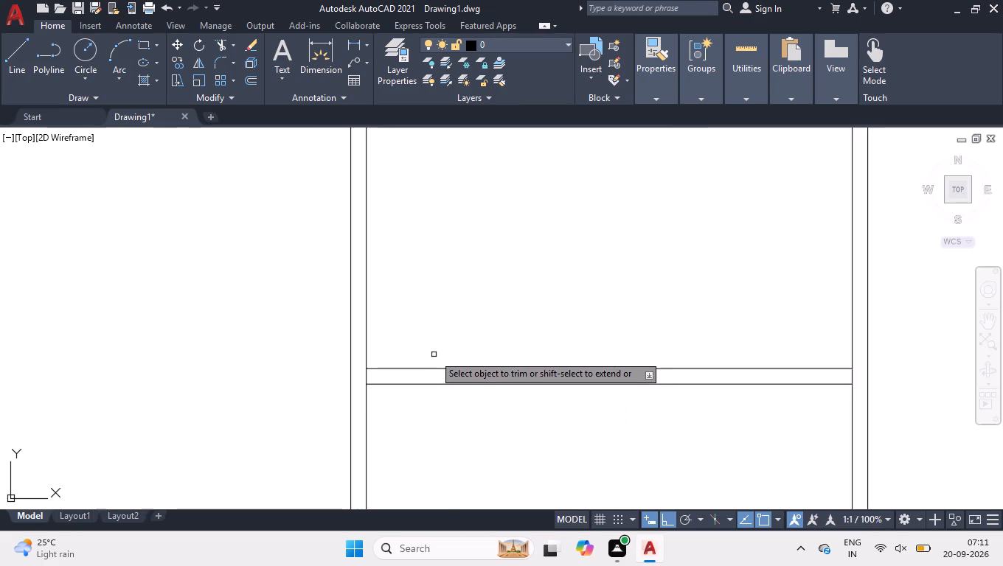
scroll(451, 368, "up", 1)
scroll(312, 301, "down", 1)
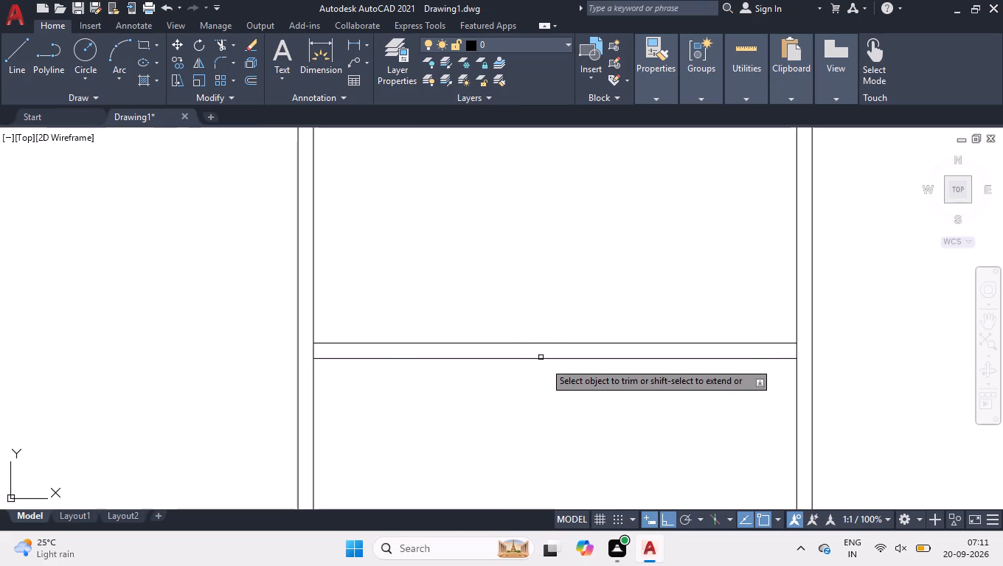
scroll(547, 364, "down", 1)
scroll(603, 370, "up", 1)
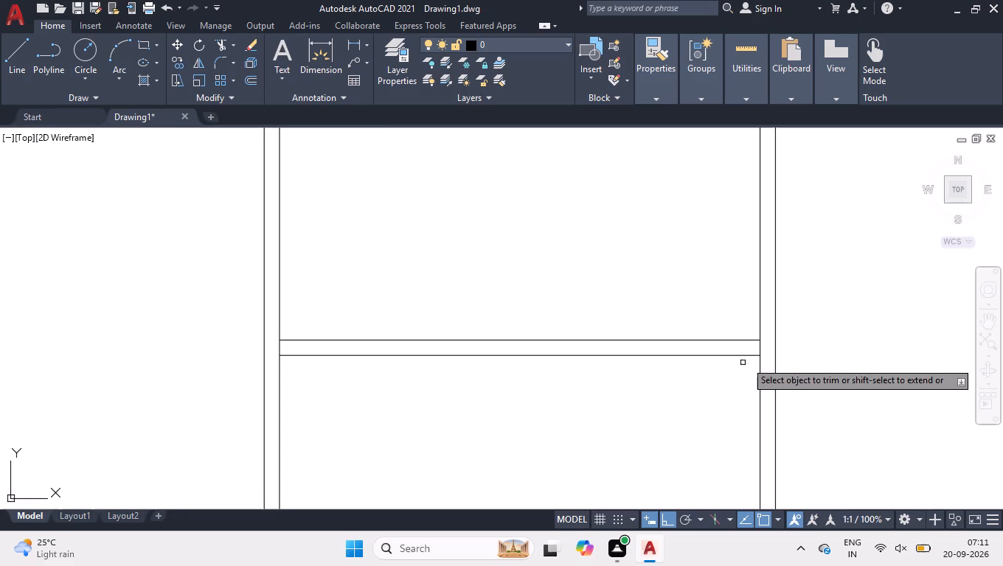
left_click(766, 346)
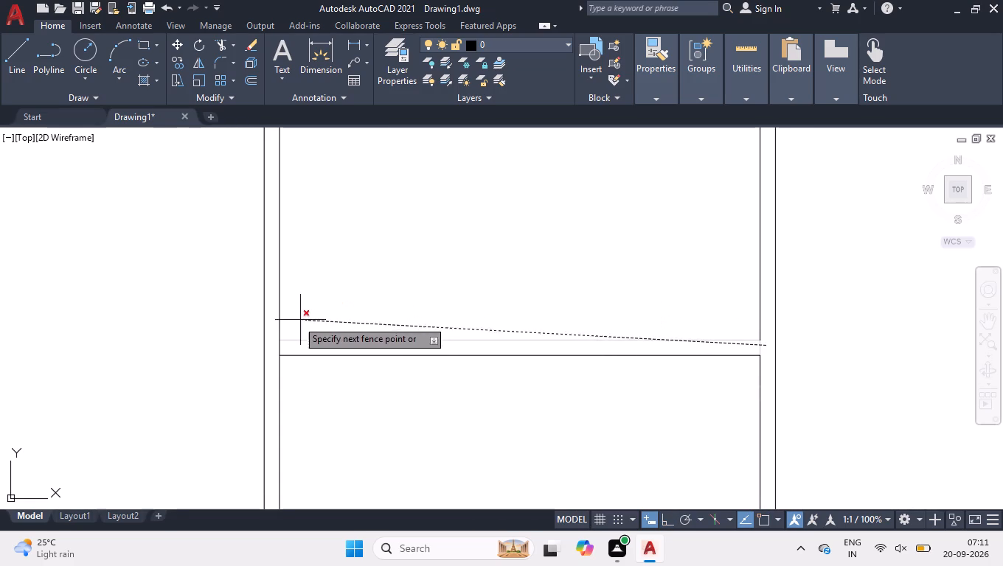
left_click(278, 352)
Trim both inner side wall lines between the two faces of the 4.5" partition wall near the top.
scroll(360, 300, "down", 4)
scroll(400, 282, "up", 3)
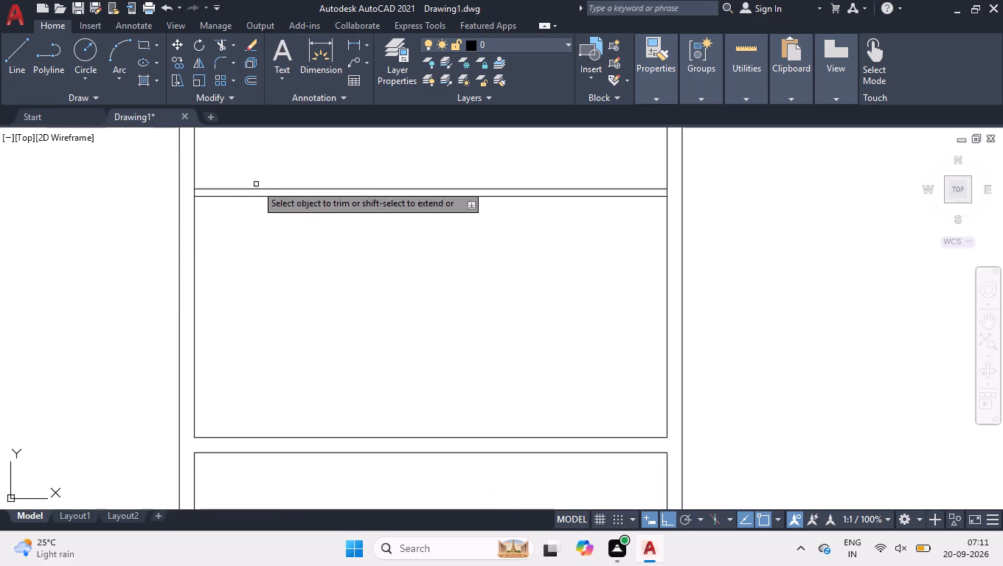
scroll(232, 170, "up", 1)
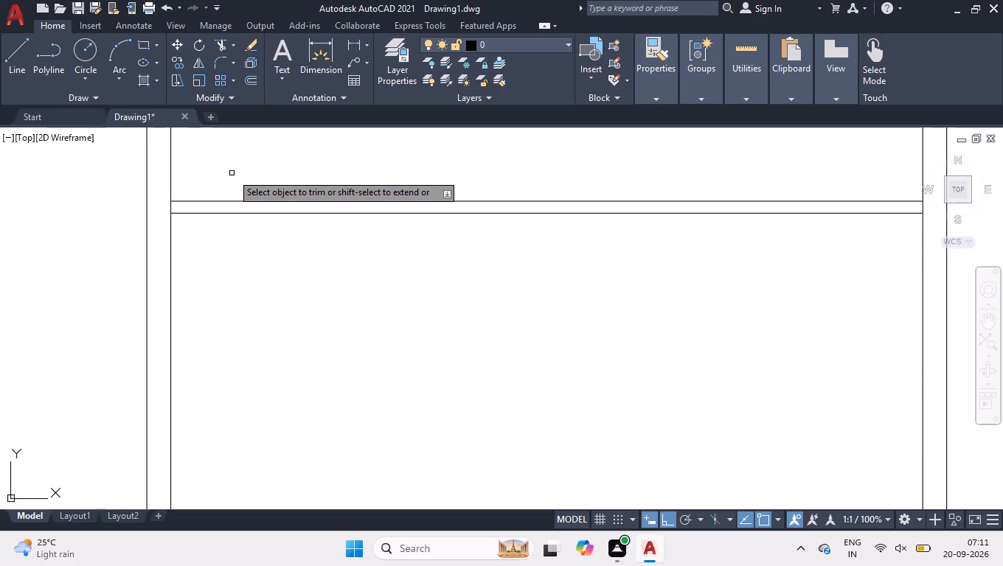
right_click(232, 173)
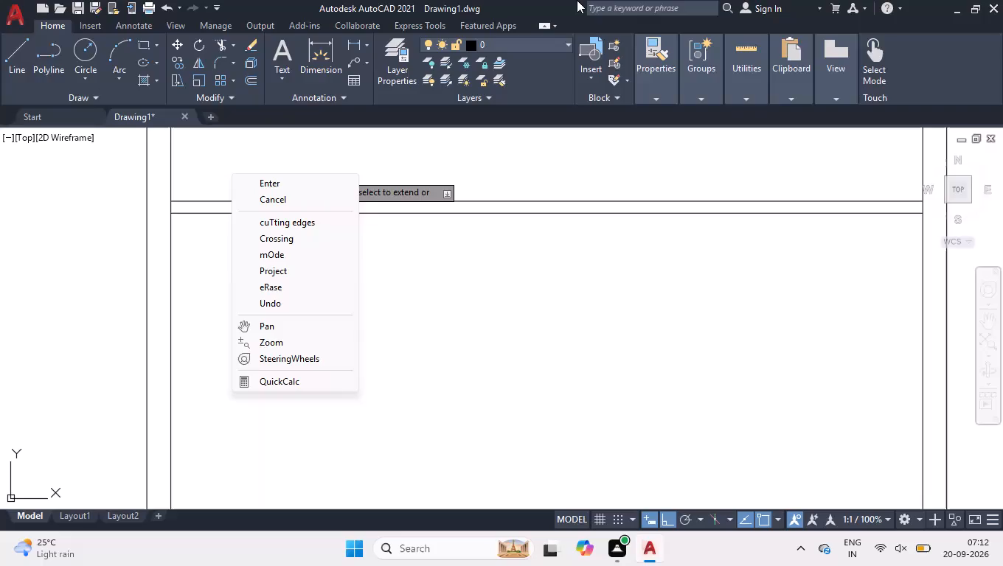
left_click(735, 360)
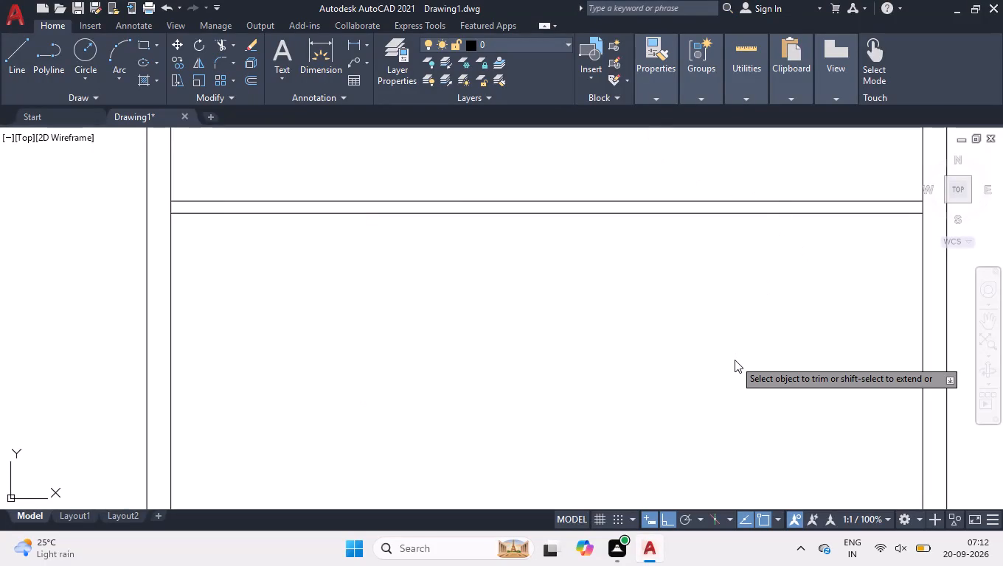
left_click(667, 378)
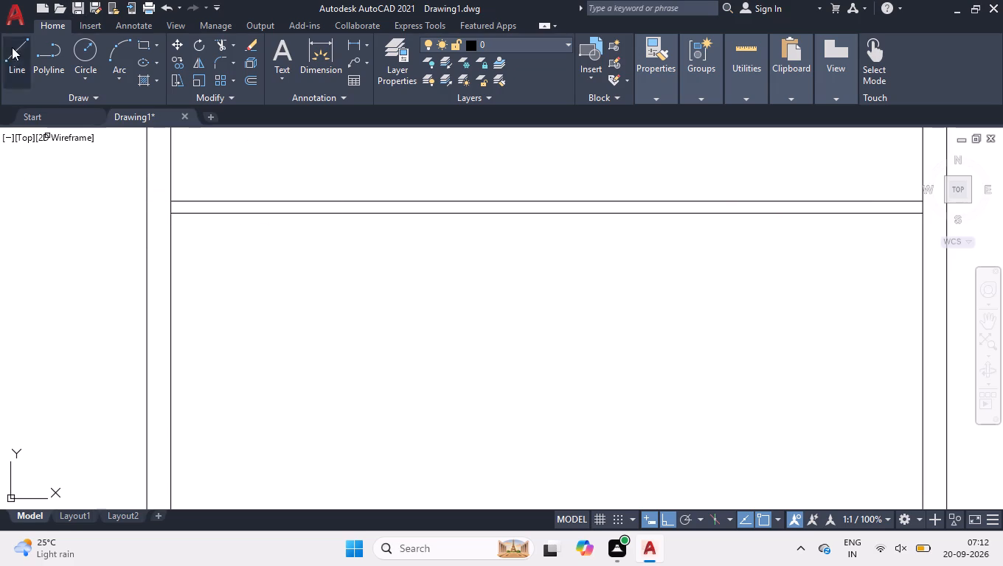
scroll(155, 215, "down", 1)
scroll(259, 186, "up", 1)
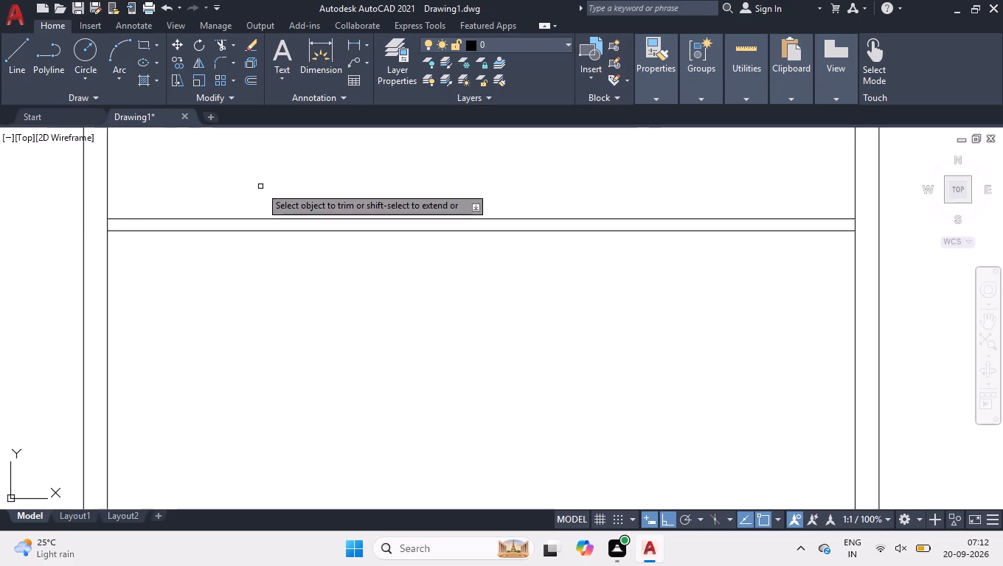
left_click_drag(97, 223, 131, 228)
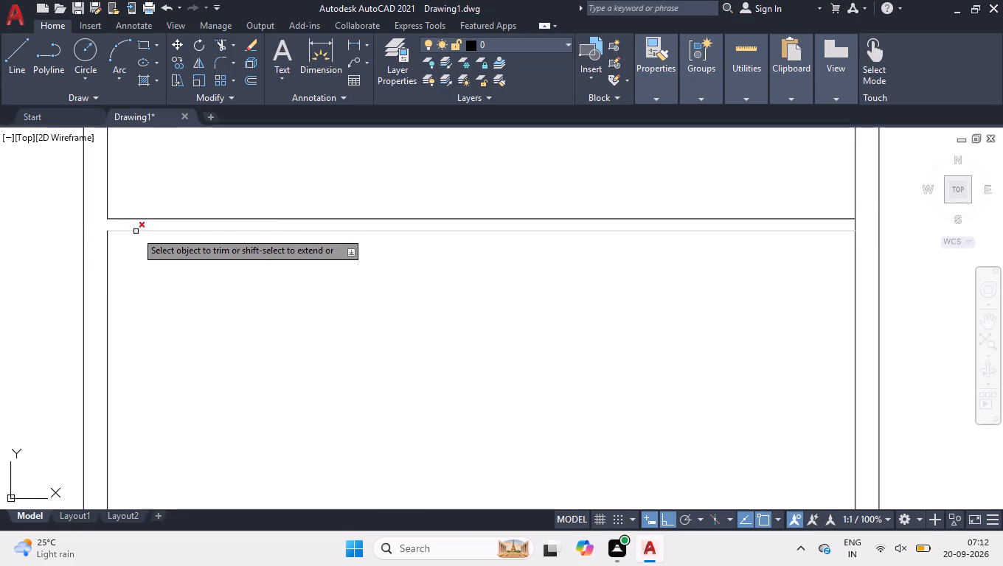
left_click(863, 222)
left_click(849, 224)
scroll(526, 361, "down", 2)
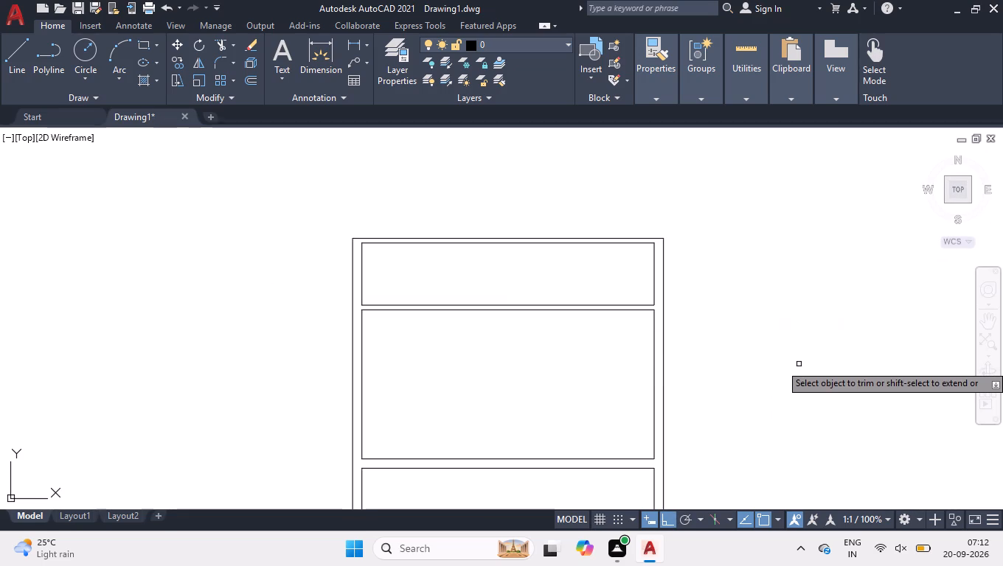
key("space")
Offset the left inner wall line of the top room 7' to the right.
scroll(816, 361, "down", 1)
scroll(778, 337, "up", 1)
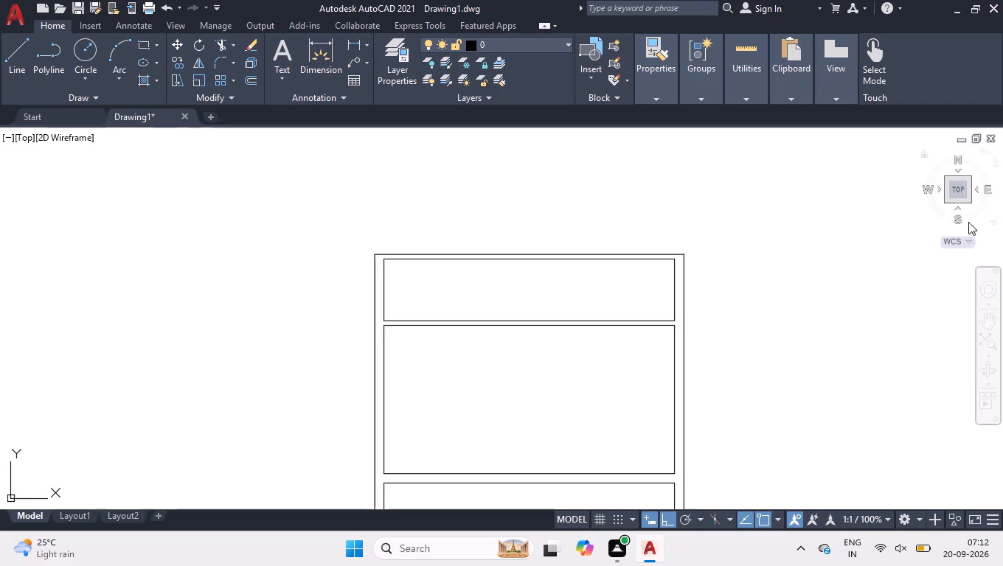
left_click(951, 185)
scroll(535, 127, "up", 1)
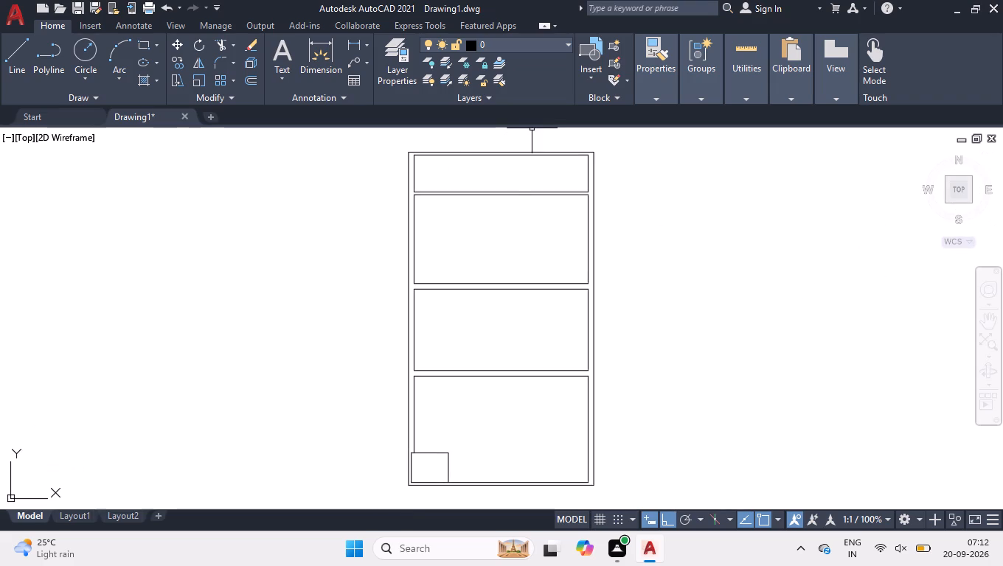
scroll(518, 175, "up", 3)
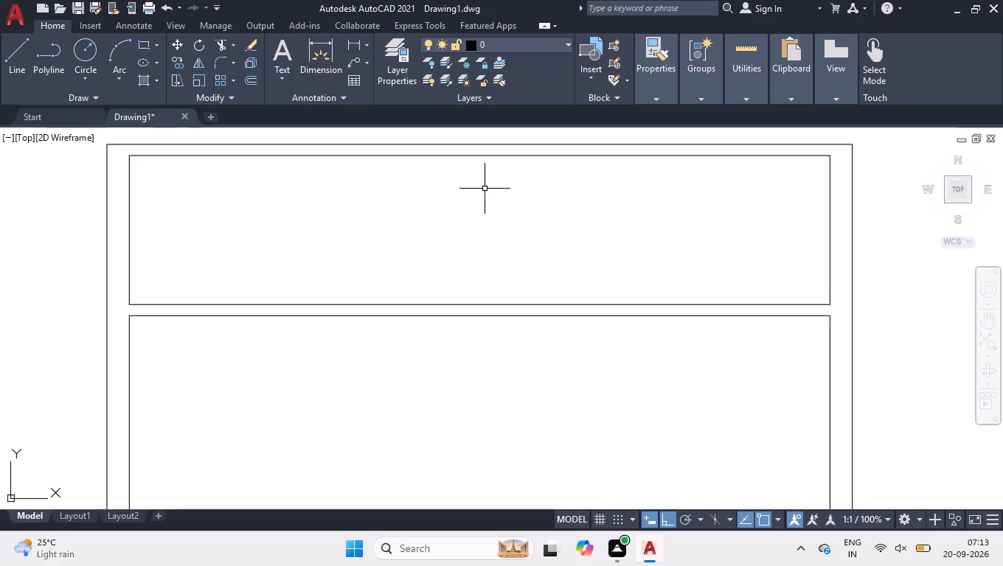
type("off")
key("Return")
key("7")
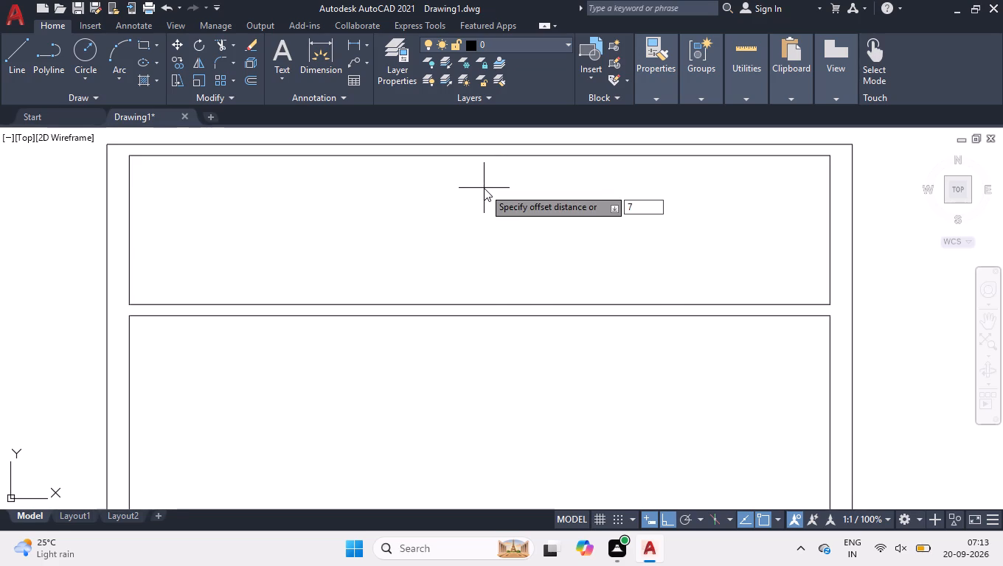
key("apostrophe")
key("Return")
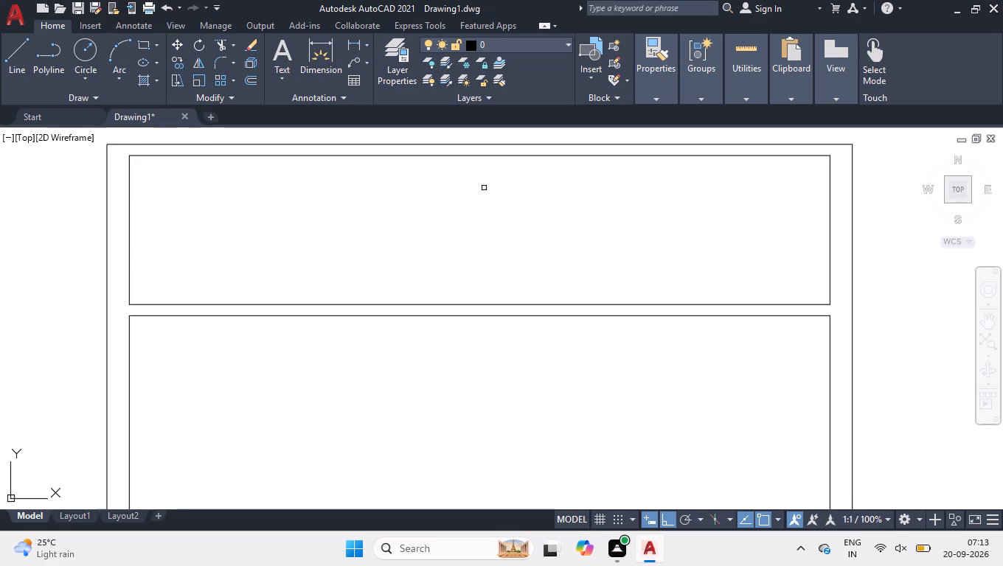
left_click(132, 233)
left_click(129, 231)
left_click(283, 245)
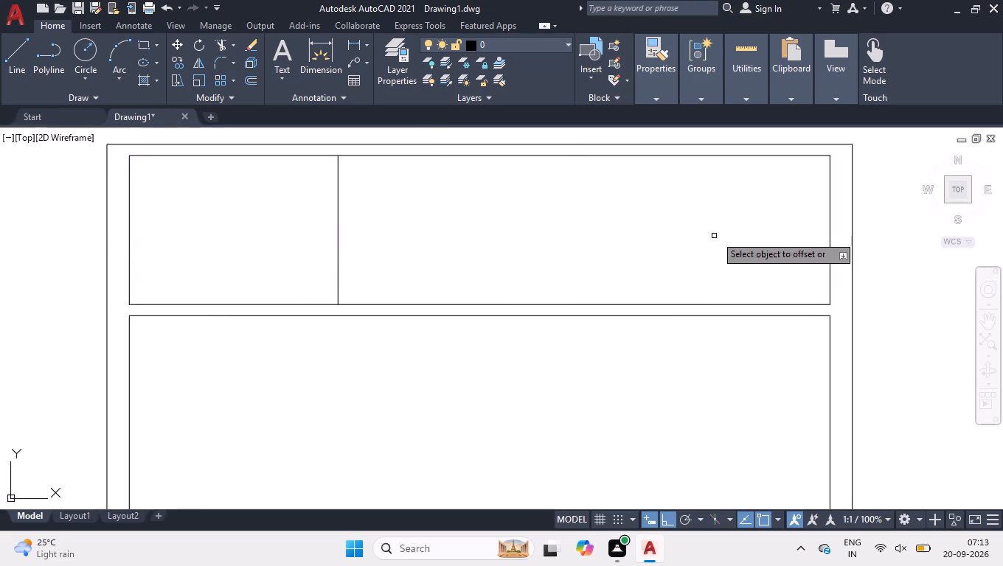
Offset the right inner wall line of the top room 7' to the left.
left_click(831, 230)
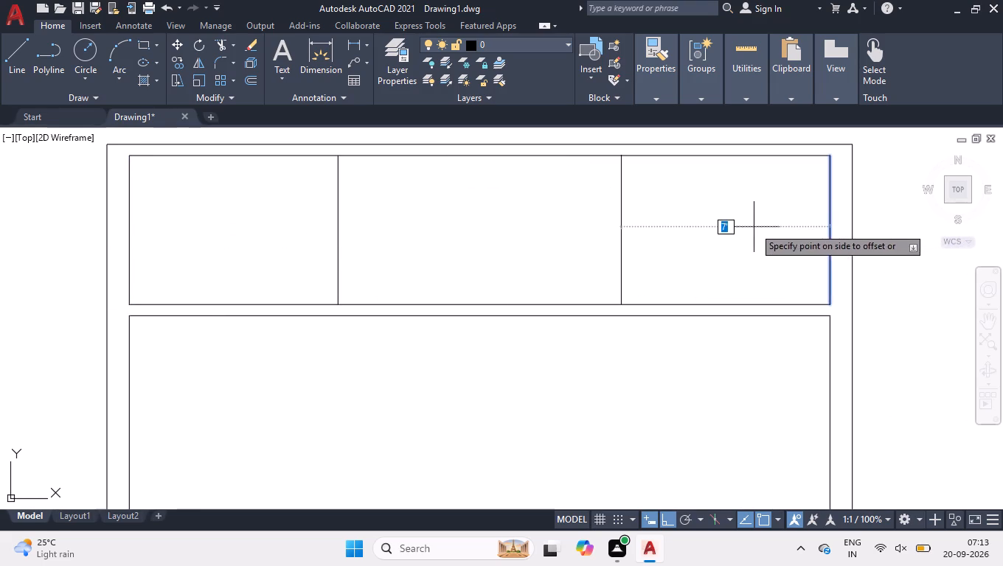
left_click(754, 227)
key("space")
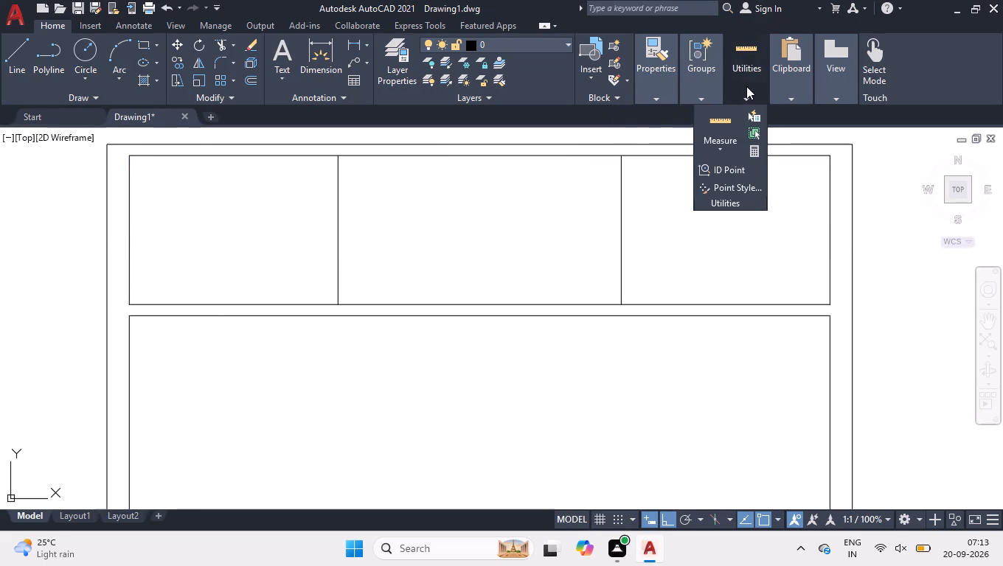
Measure the width and height of the middle compartment in the top strip.
left_click(726, 119)
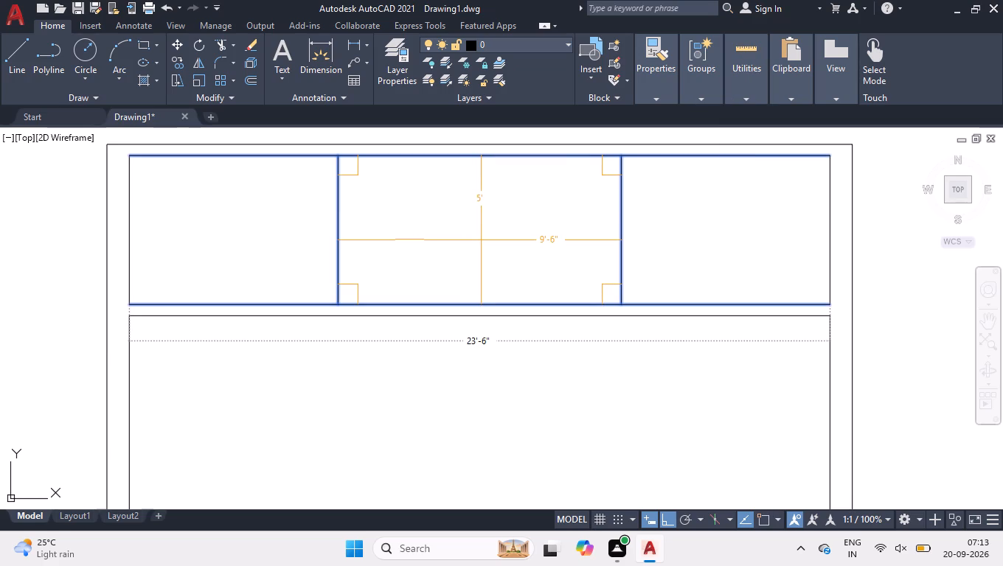
key("space")
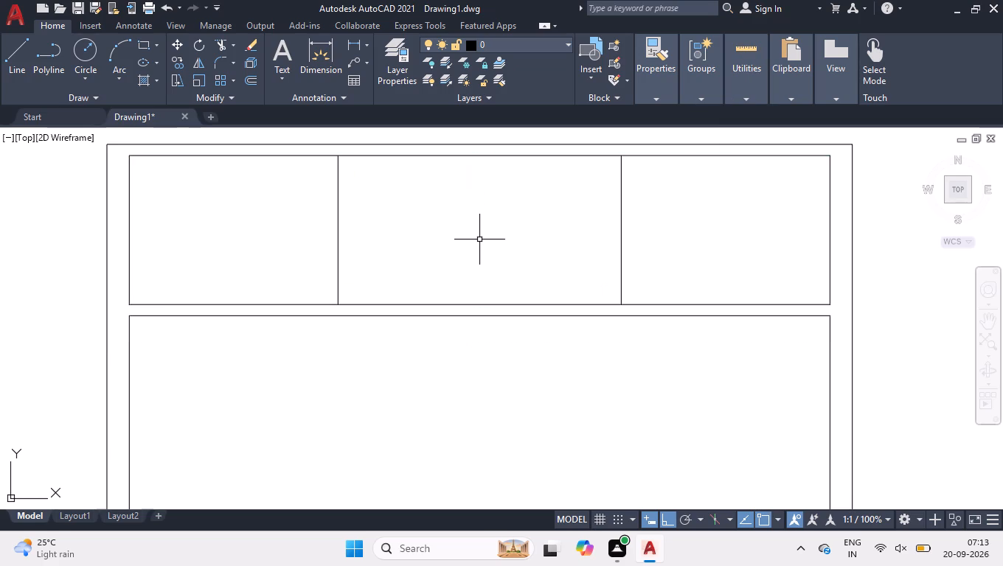
Offset both vertical divider lines of the top strip 3" inward, towards the middle compartment.
type("off")
key("Return")
key("3")
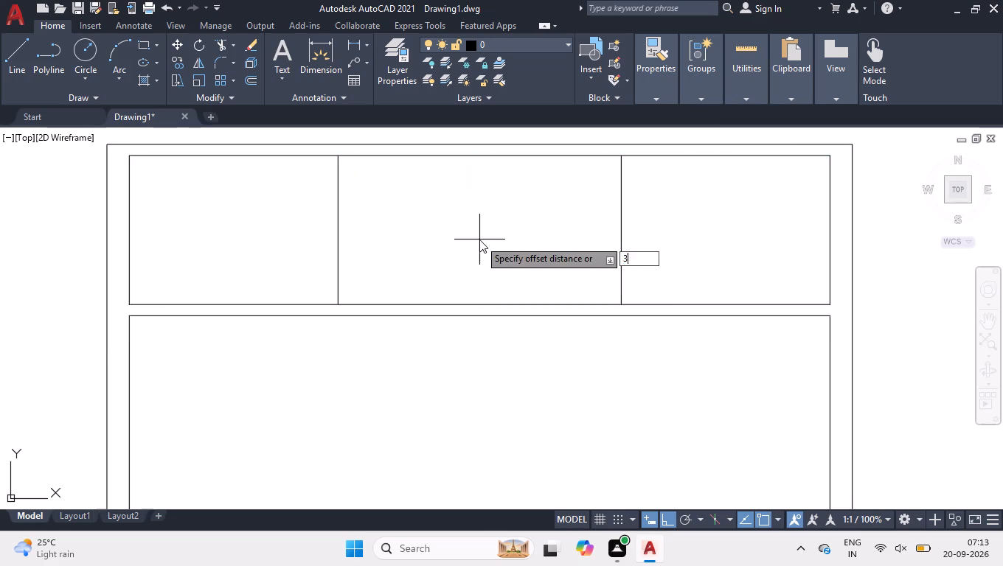
key("Return")
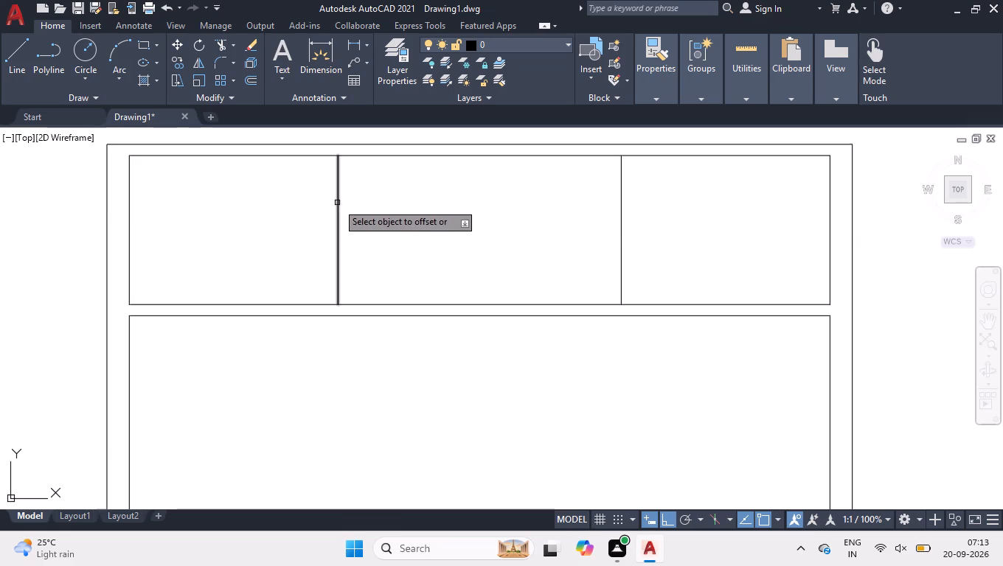
left_click_drag(337, 203, 352, 214)
left_click(371, 217)
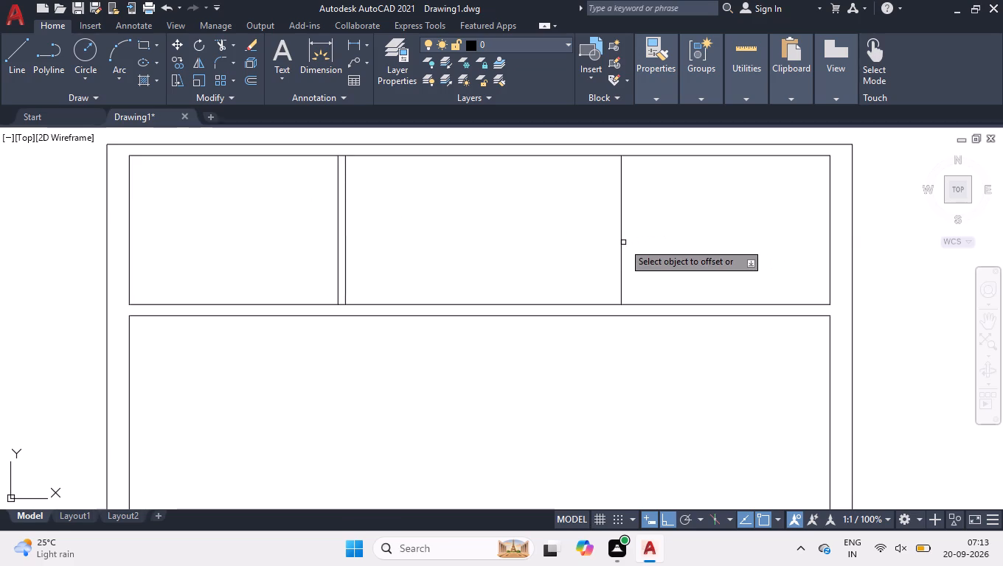
left_click(619, 244)
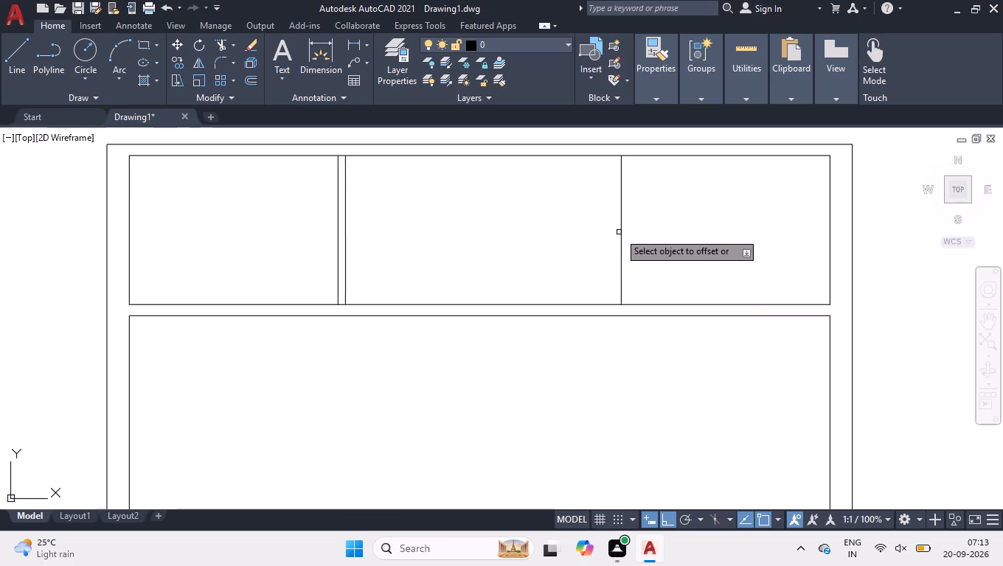
left_click(622, 228)
left_click(604, 234)
key("space")
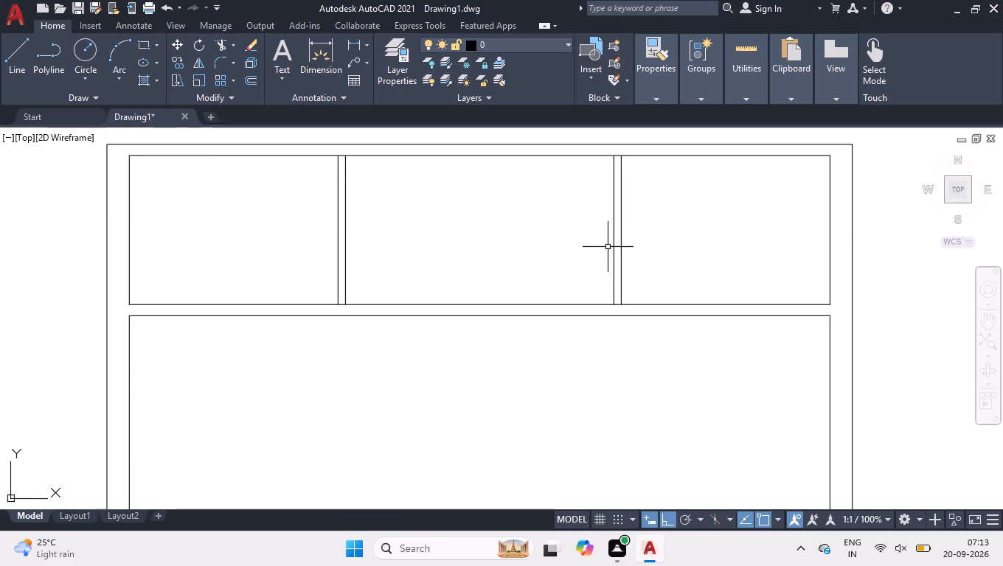
Stretch the left divider's inner line up to the outer wall line and down to the lower face of the partition wall.
left_click(345, 204)
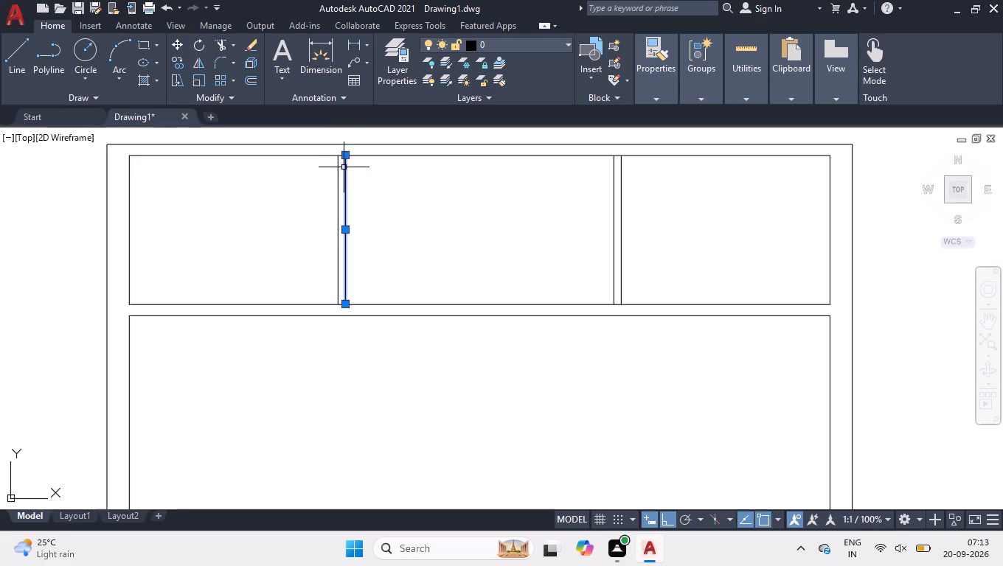
left_click(345, 157)
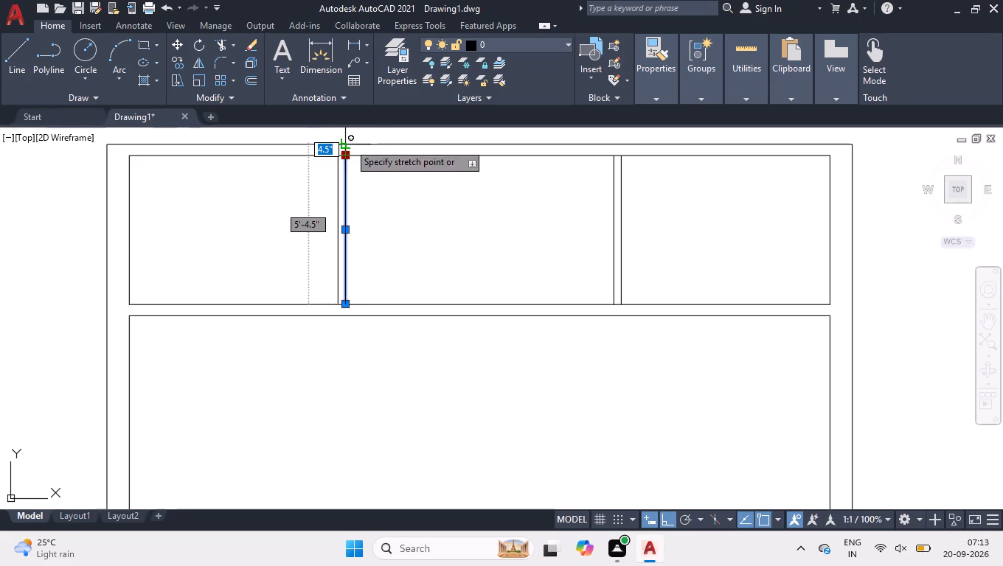
left_click(349, 143)
left_click(344, 302)
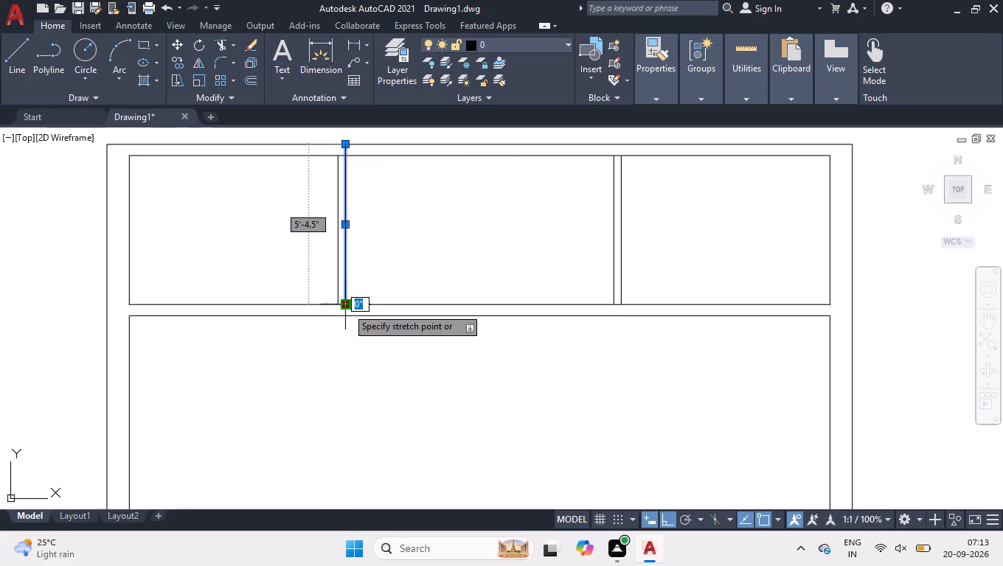
left_click(347, 314)
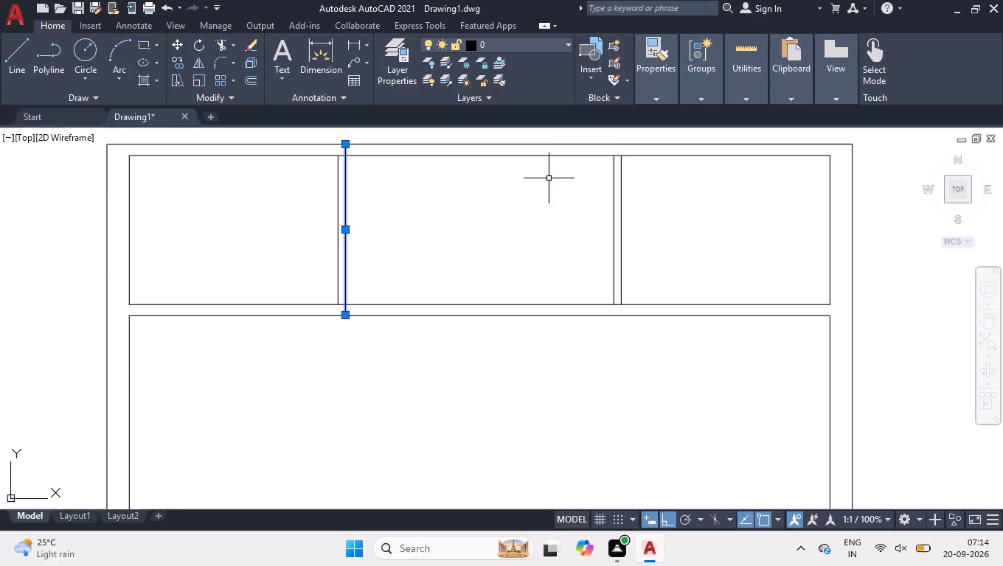
Stretch the right divider's inner line down to the partition wall's lower face and up to the outer wall line, and clear the selection.
left_click(615, 194)
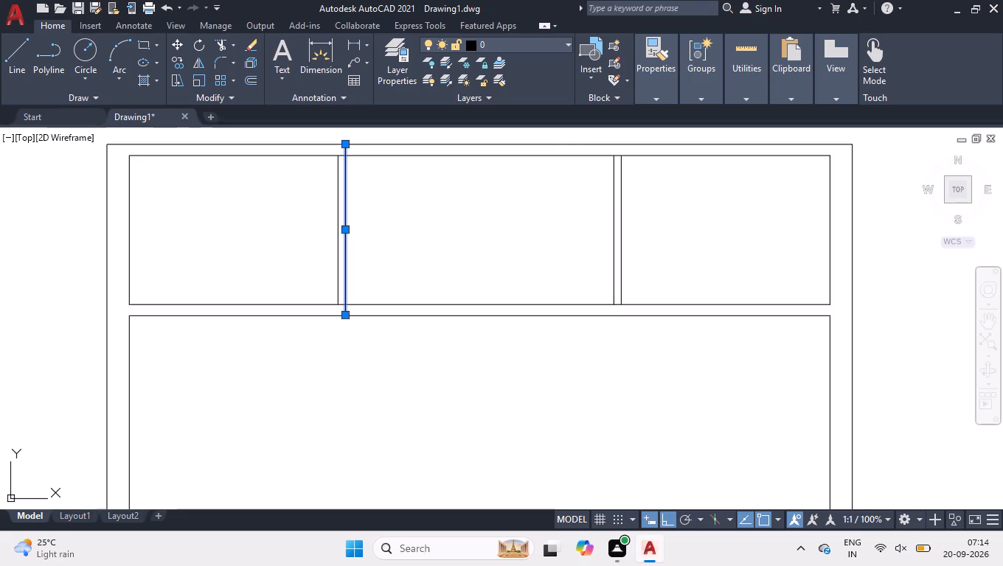
left_click(611, 307)
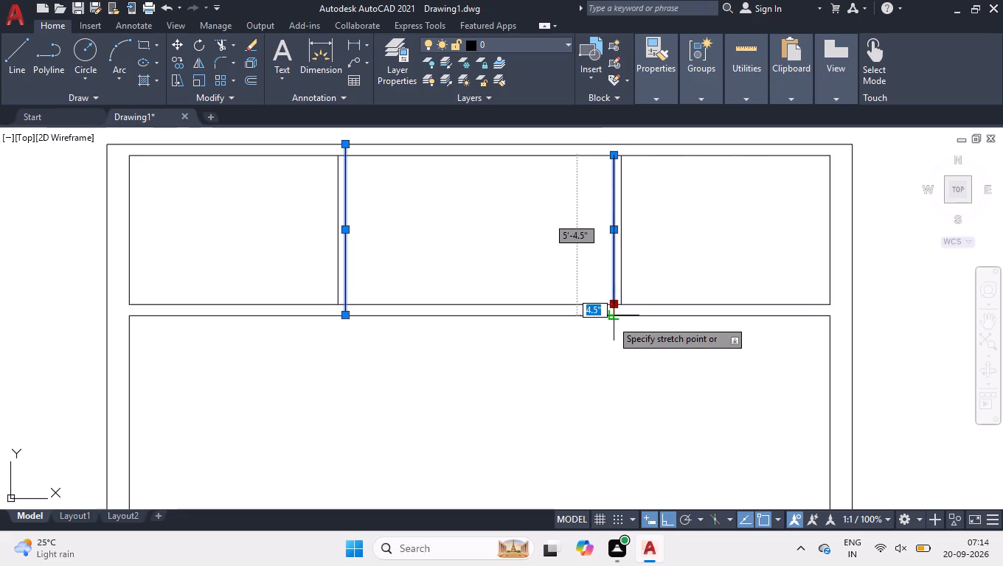
left_click(611, 320)
left_click(613, 156)
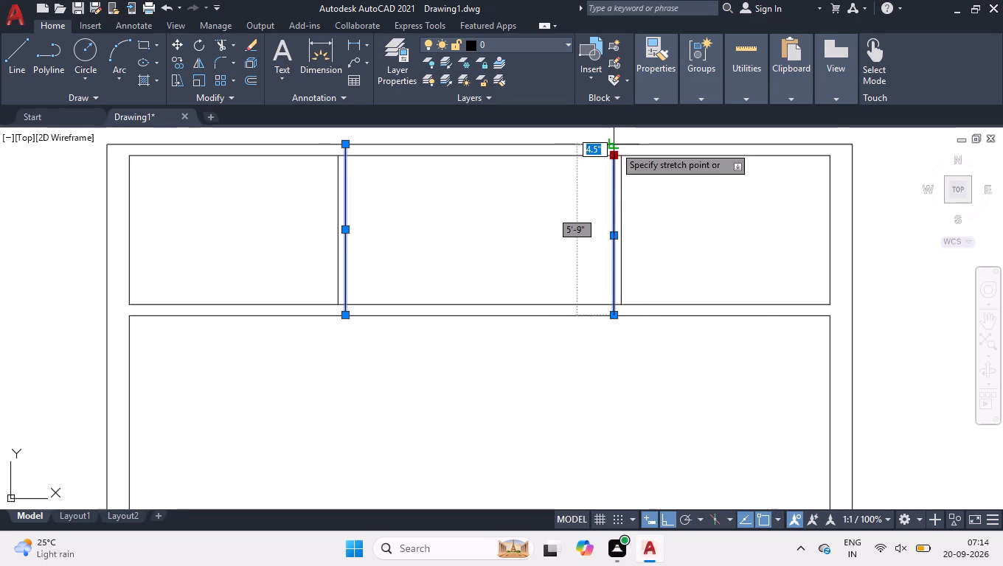
left_click(614, 144)
right_click(562, 211)
left_click(575, 423)
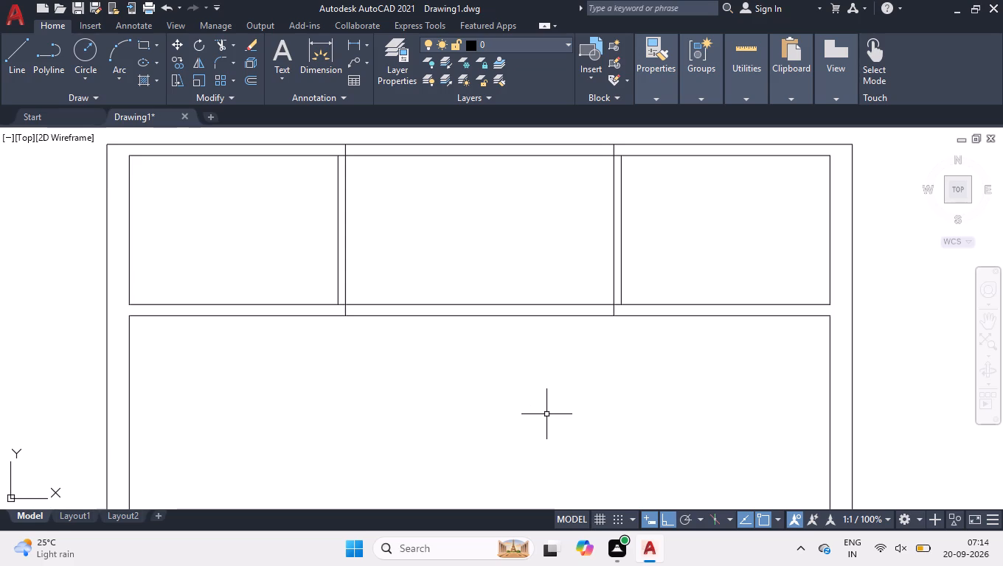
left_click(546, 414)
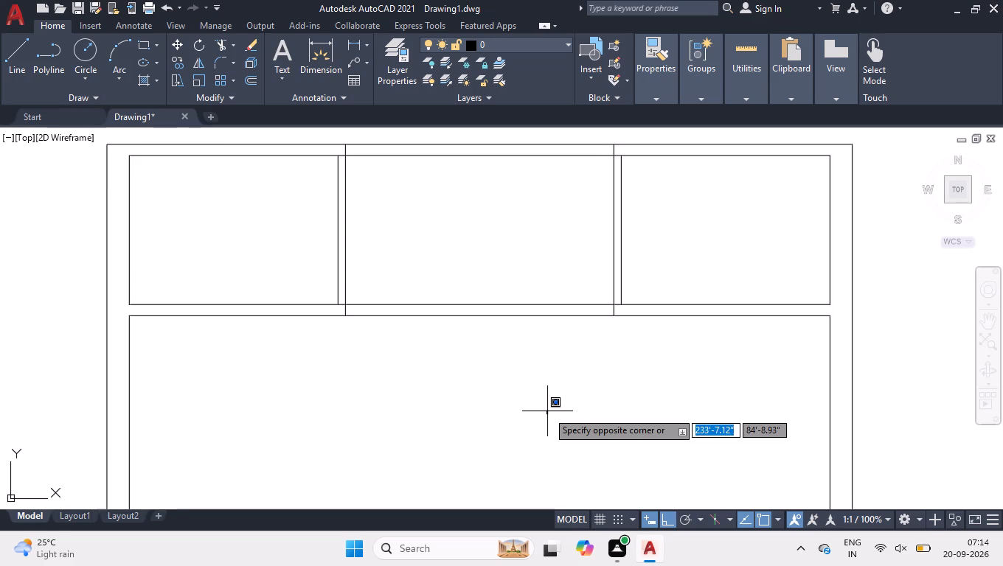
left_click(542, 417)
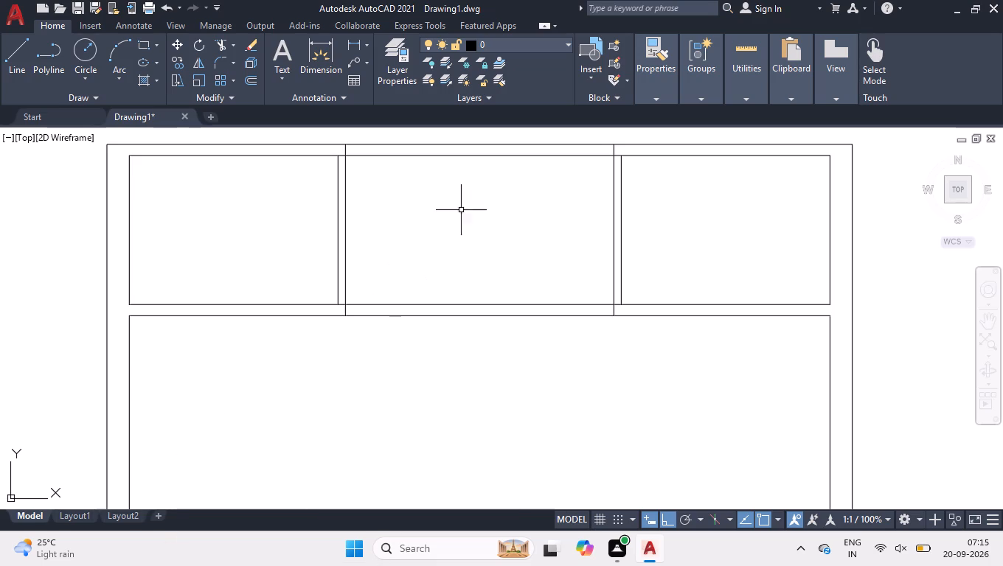
Measure the width and height of the large room directly below the top strip.
scroll(452, 203, "down", 1)
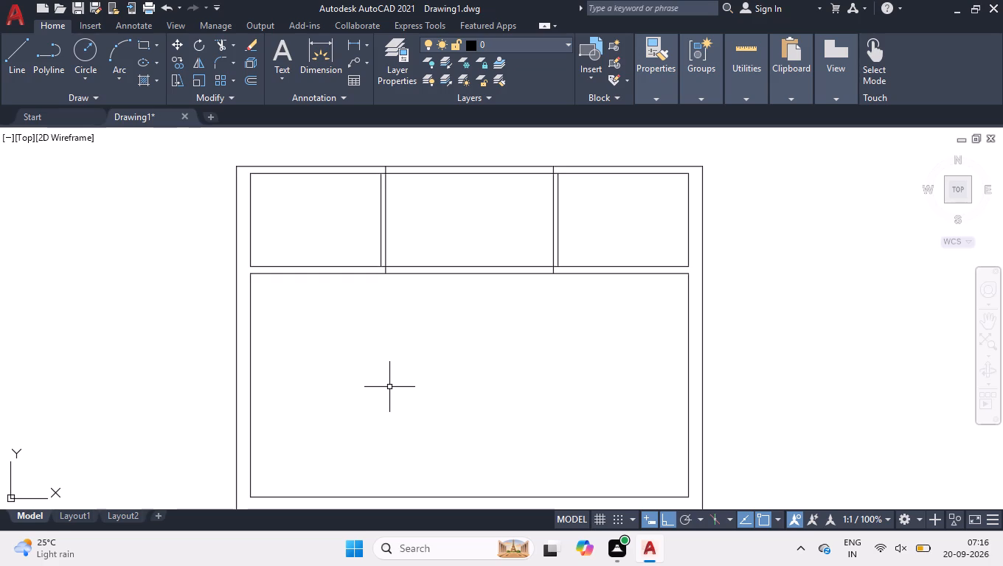
scroll(191, 310, "down", 2)
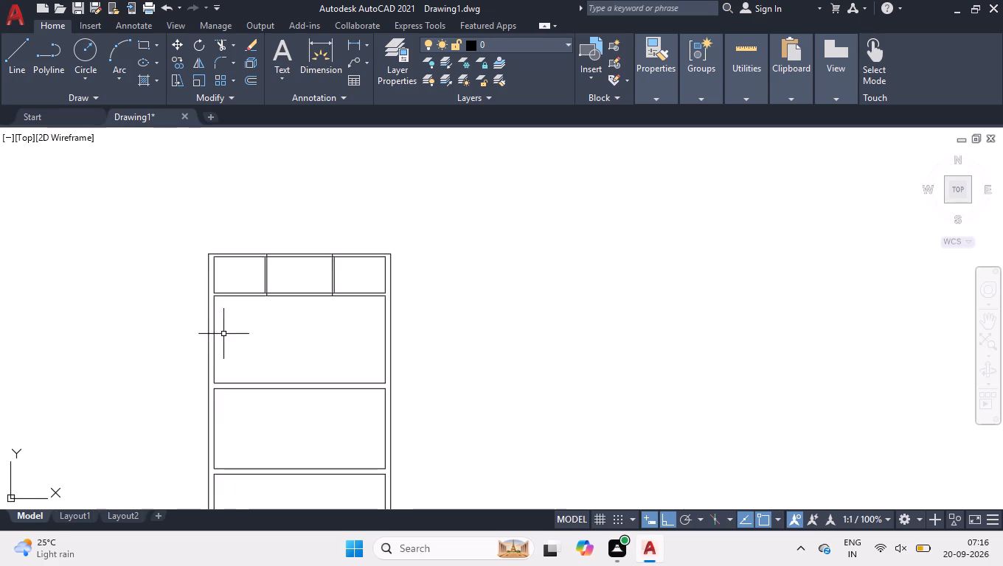
scroll(228, 337, "up", 2)
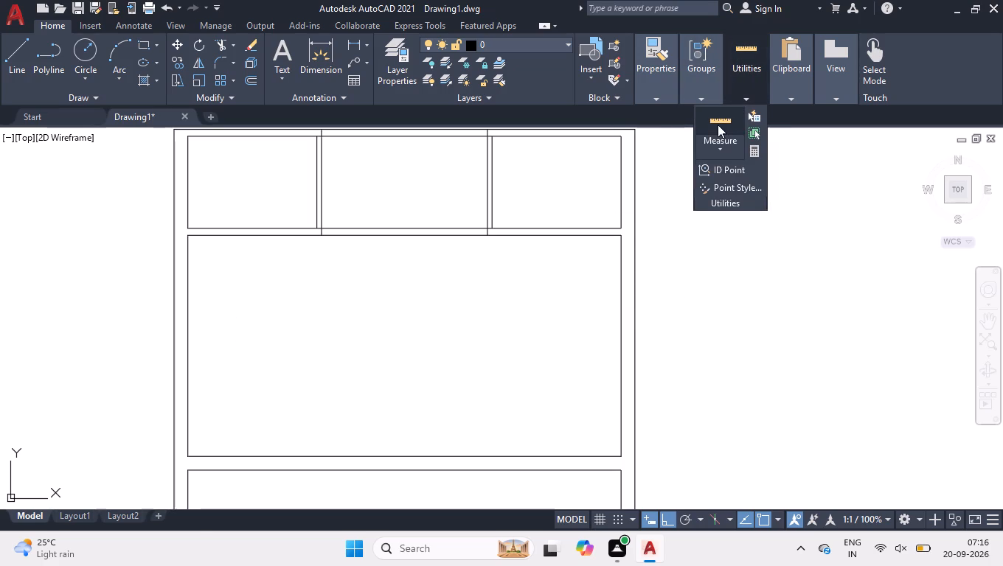
left_click(717, 125)
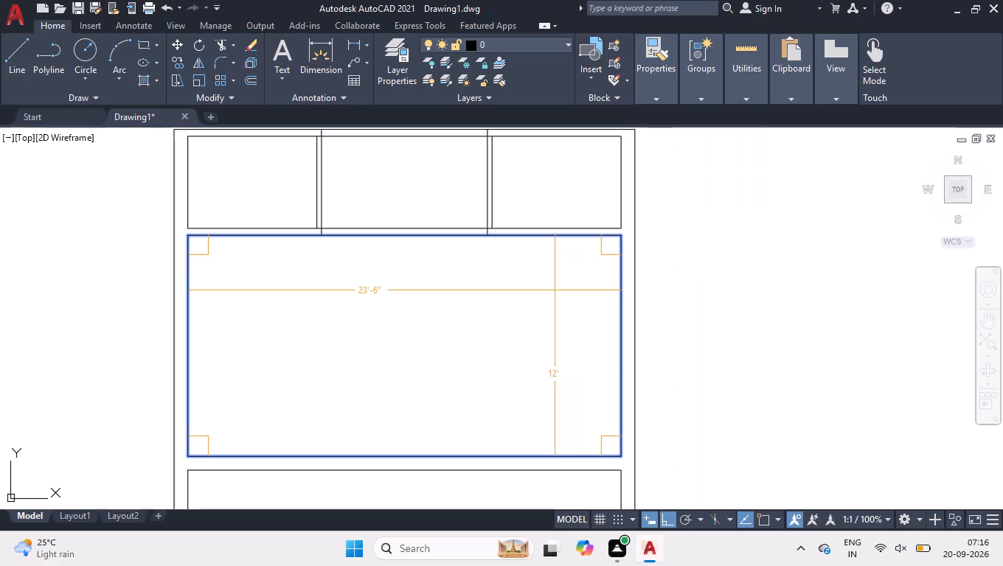
key("space")
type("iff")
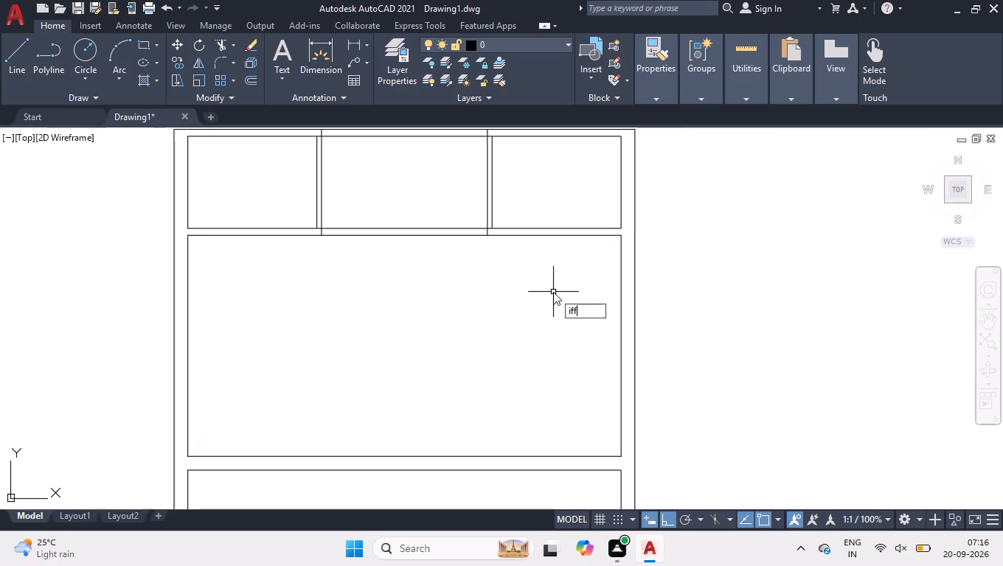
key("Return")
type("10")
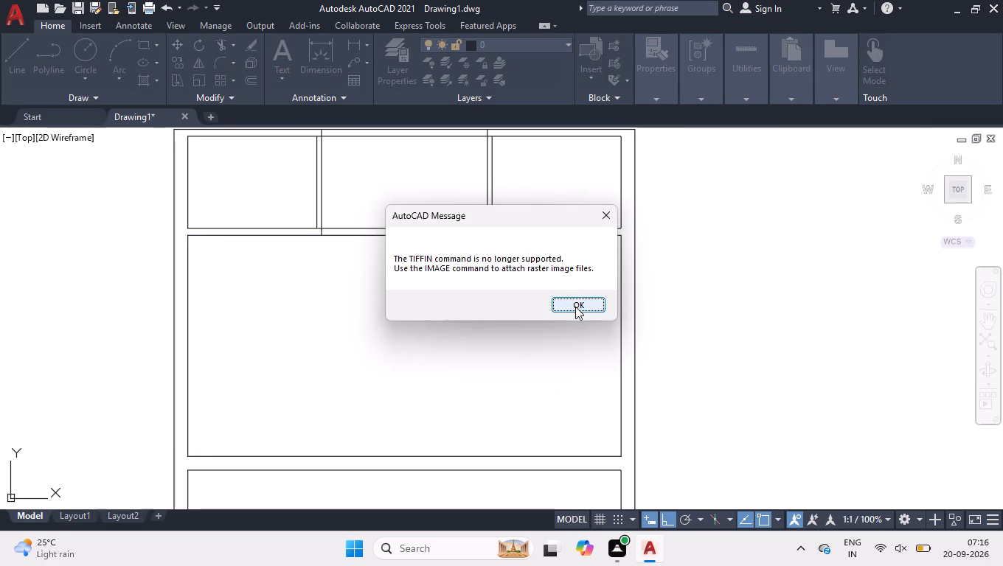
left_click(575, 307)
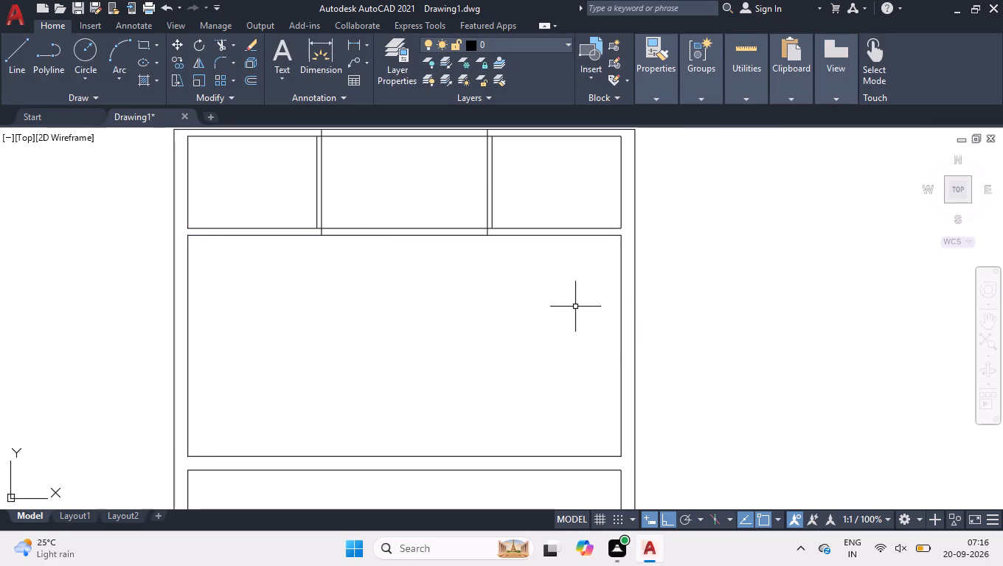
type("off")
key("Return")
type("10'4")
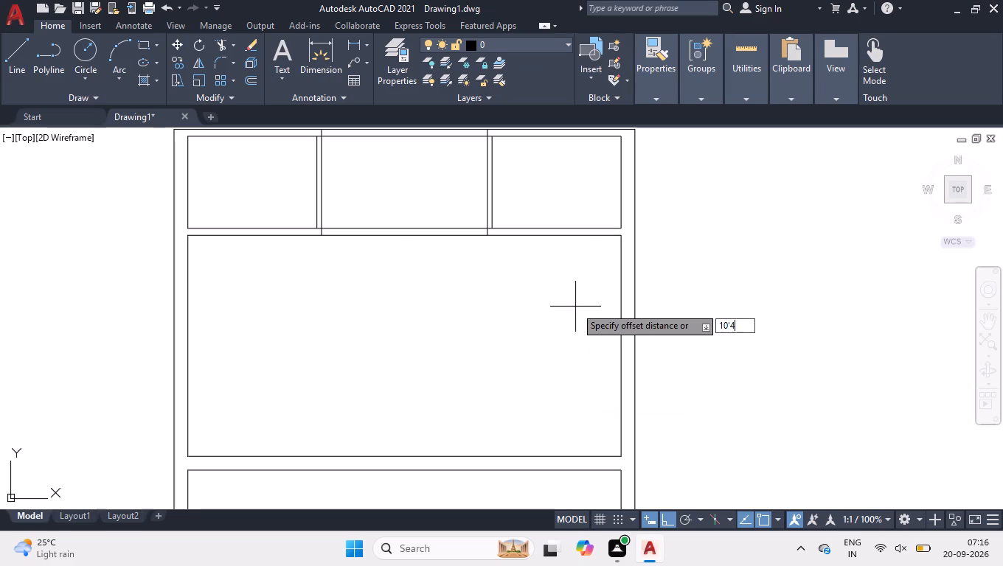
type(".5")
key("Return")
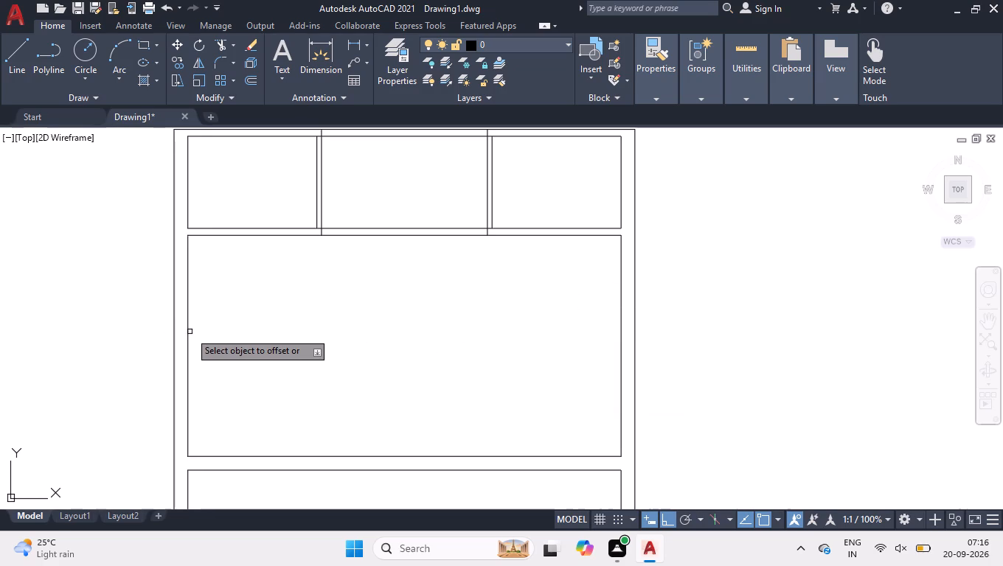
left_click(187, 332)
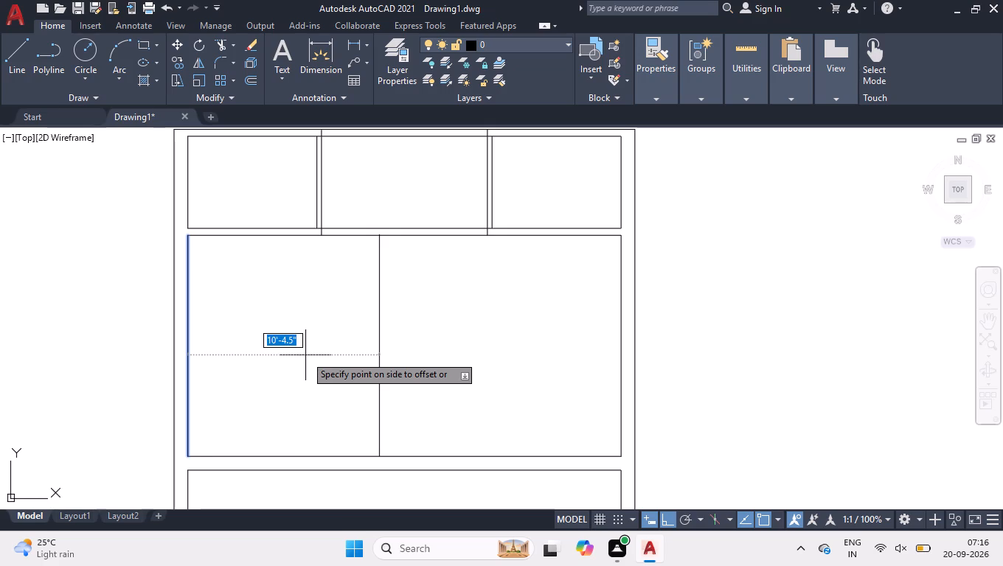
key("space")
Offset the left inner wall line of the large room below the top strip 16'4.5" into the room.
key("space")
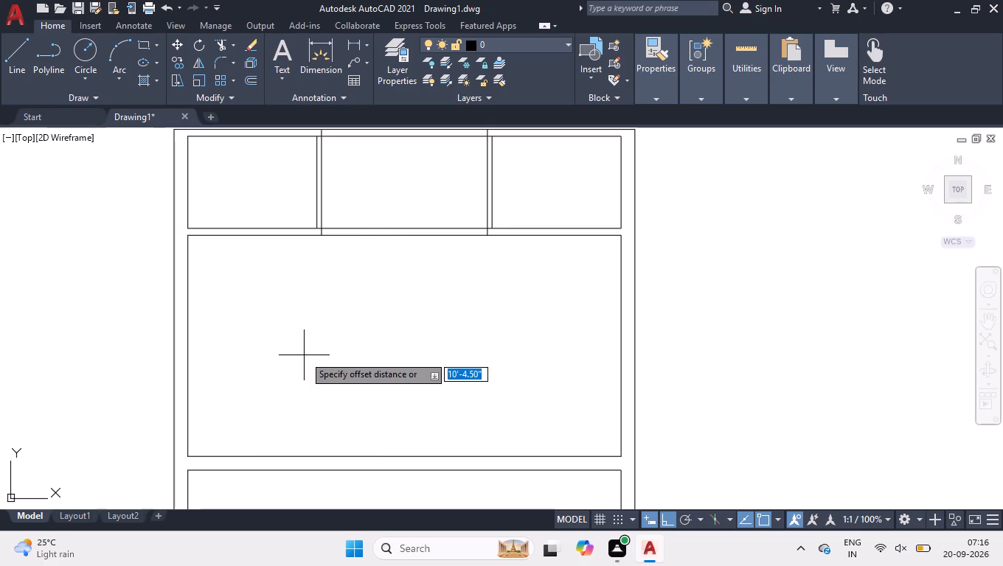
type("16'")
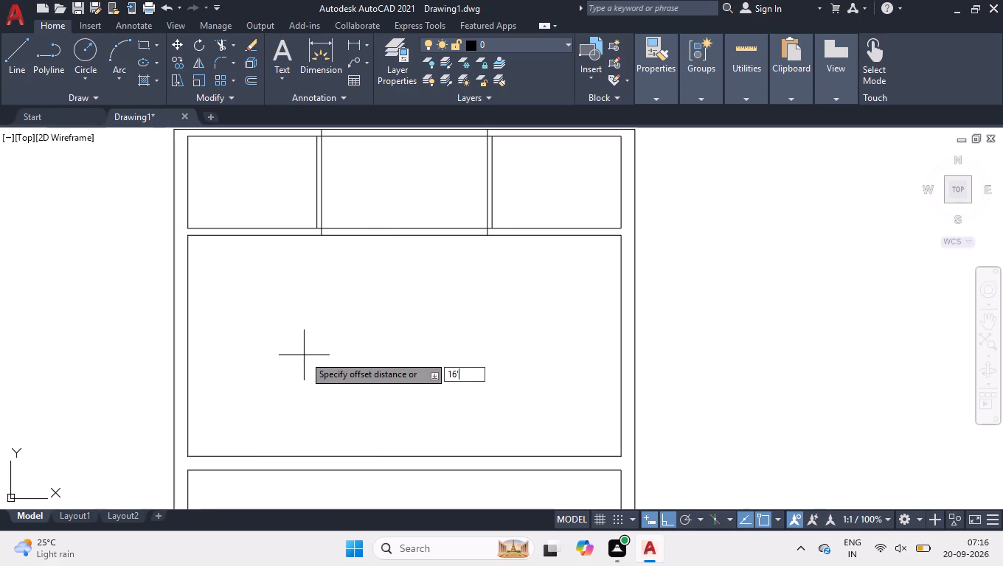
type("4.5")
key("Return")
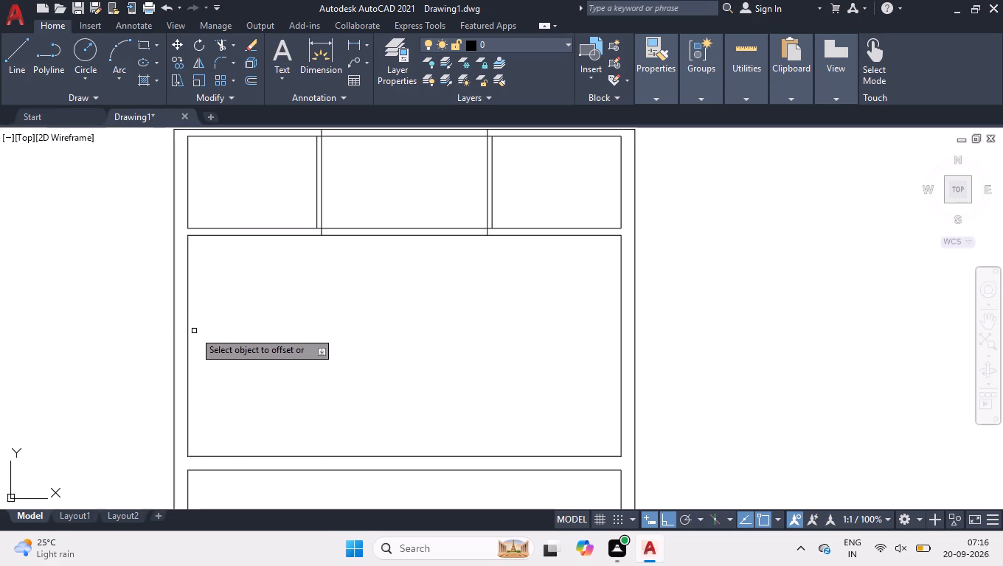
left_click(187, 335)
left_click(417, 367)
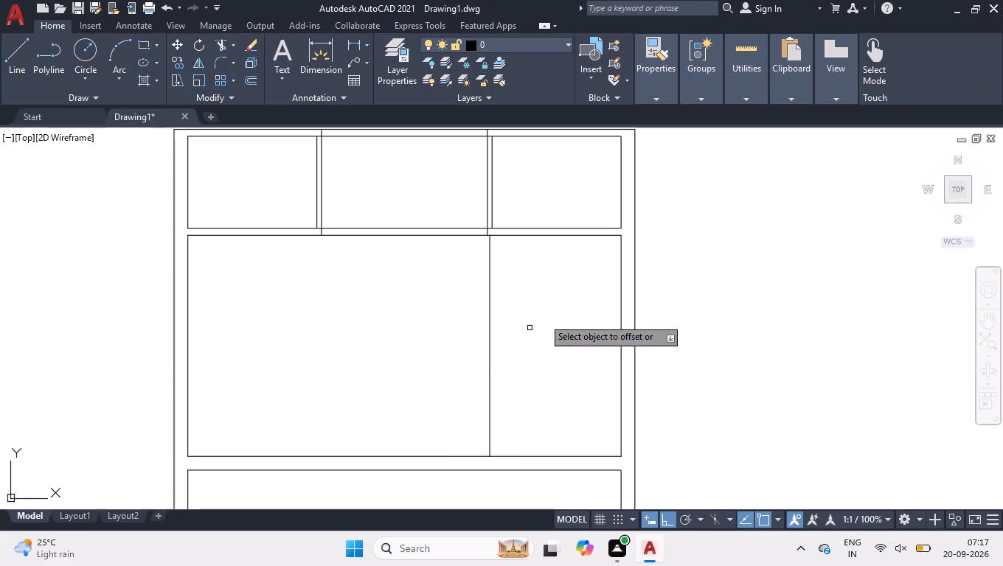
key("space")
Measure the width between the new vertical line and the large room's right wall.
left_click(732, 119)
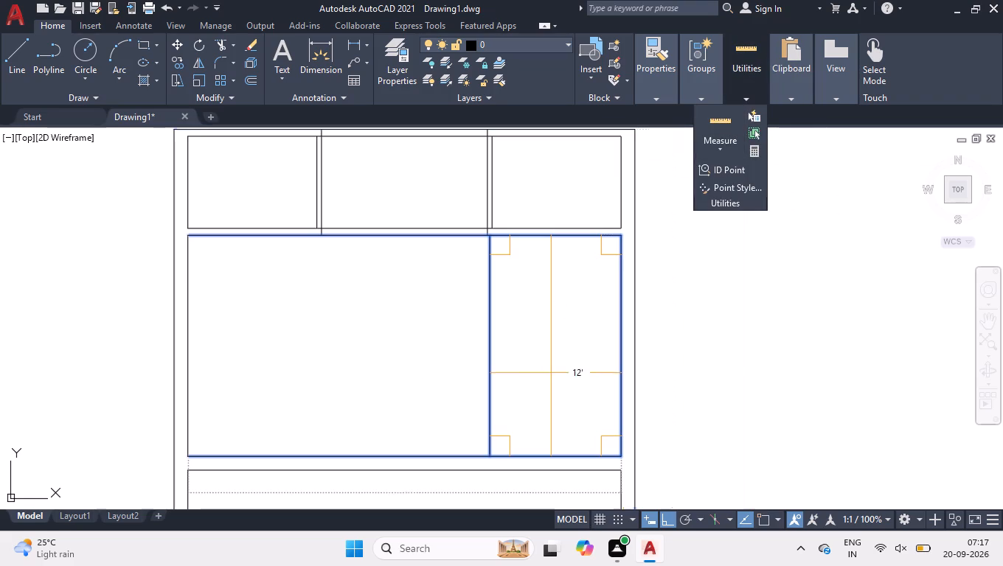
key("space")
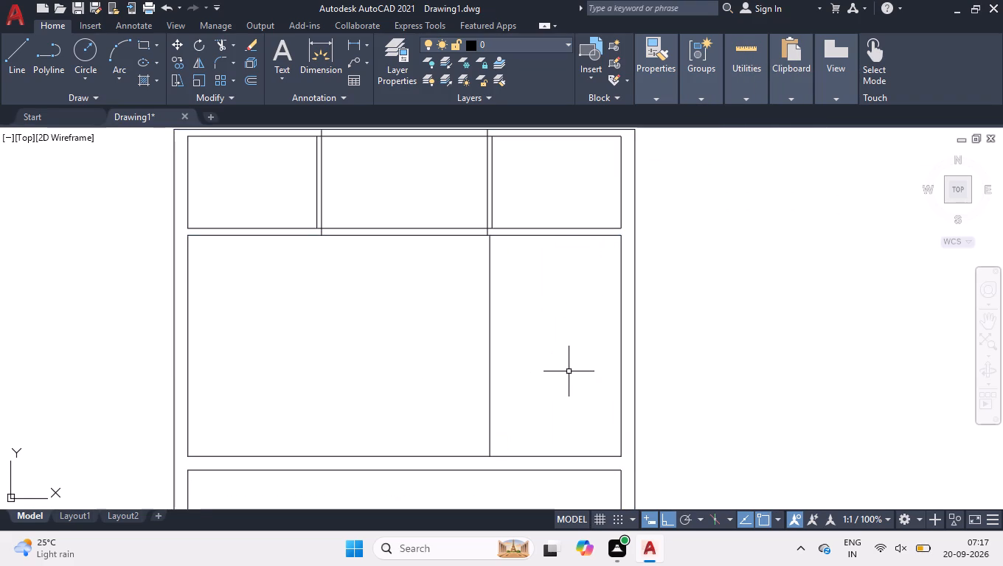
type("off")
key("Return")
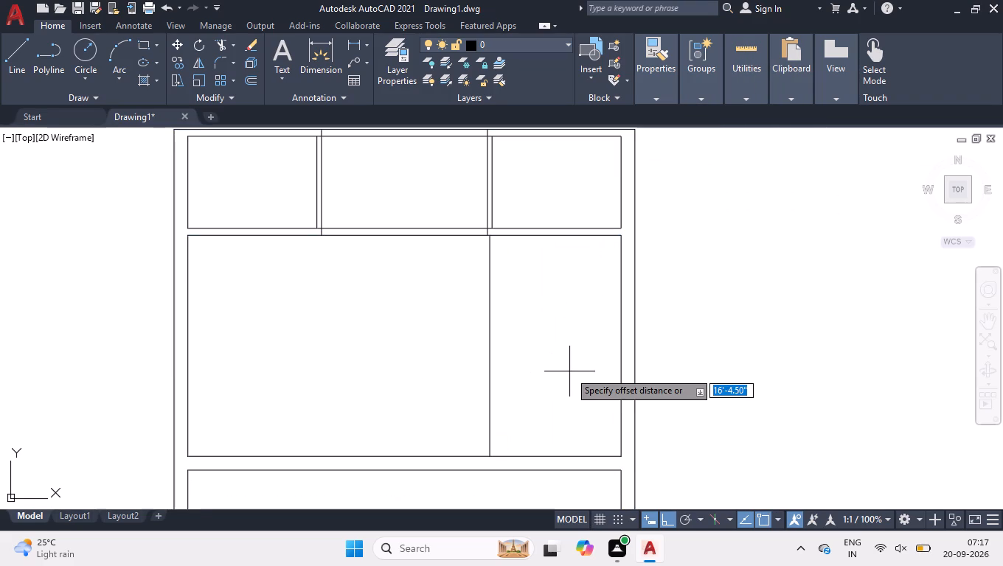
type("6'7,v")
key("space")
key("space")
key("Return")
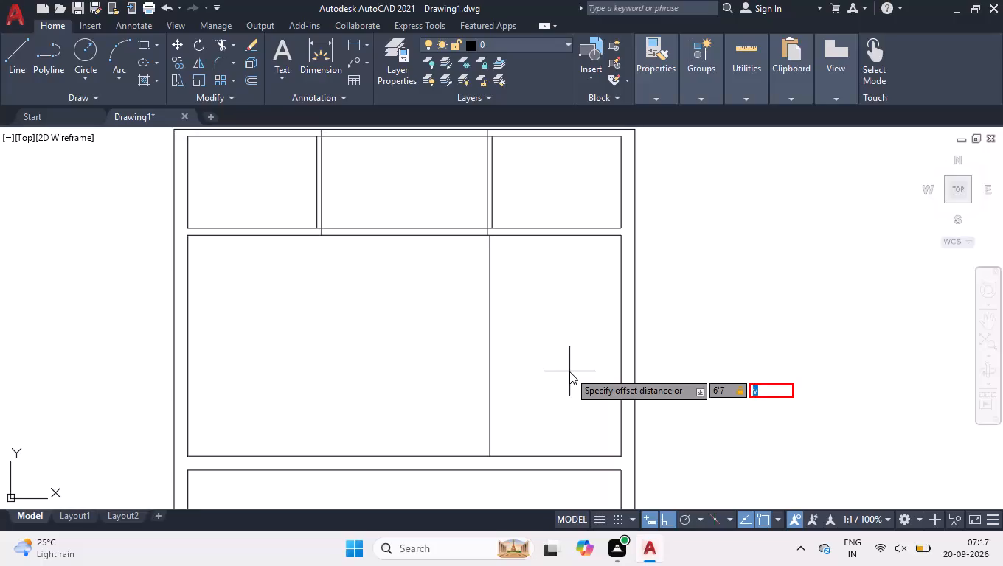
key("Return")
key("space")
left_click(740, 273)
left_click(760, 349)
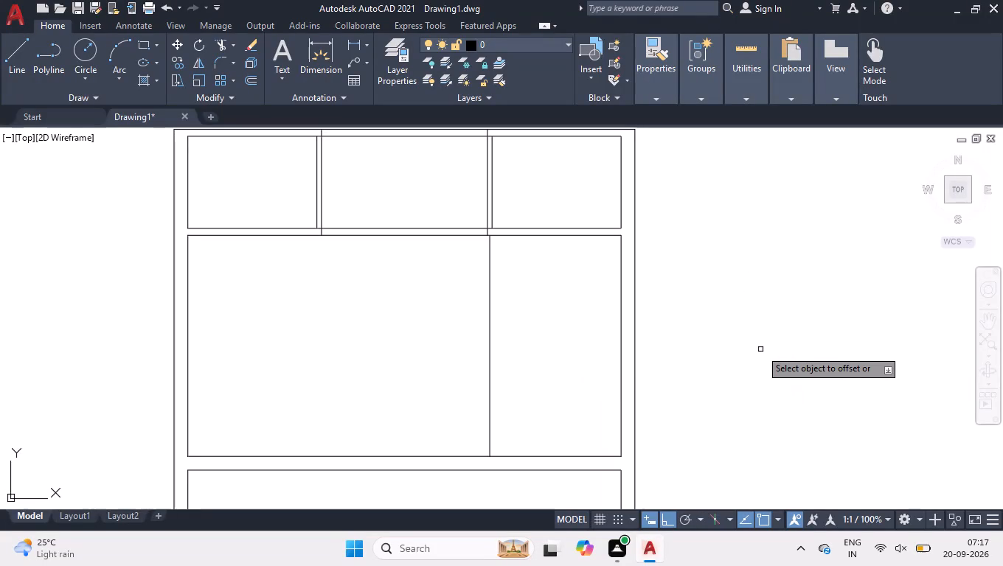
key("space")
Offset the right inner wall line of the large room below the top strip 6'7.5" into the room.
type("off")
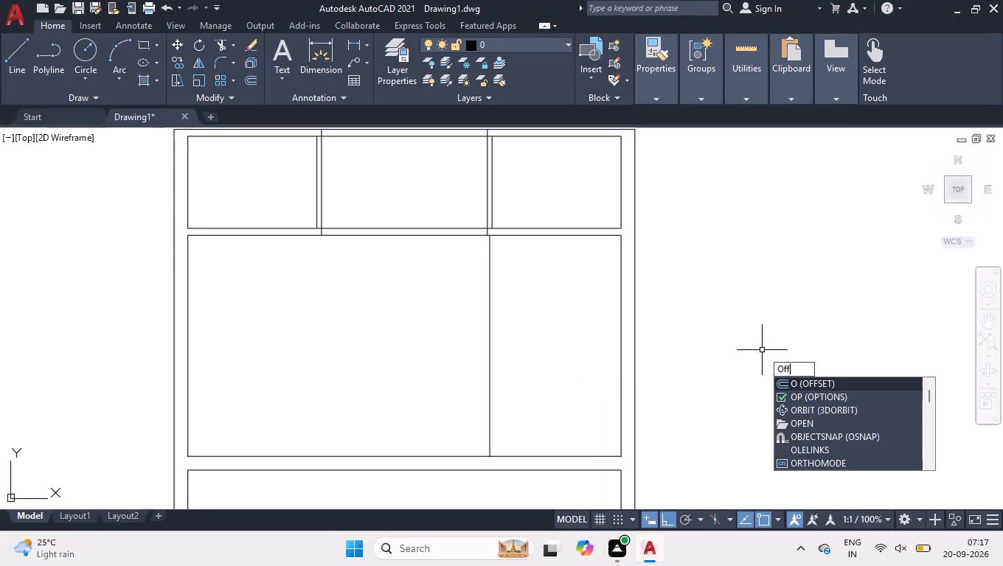
key("Return")
type("6'7.5")
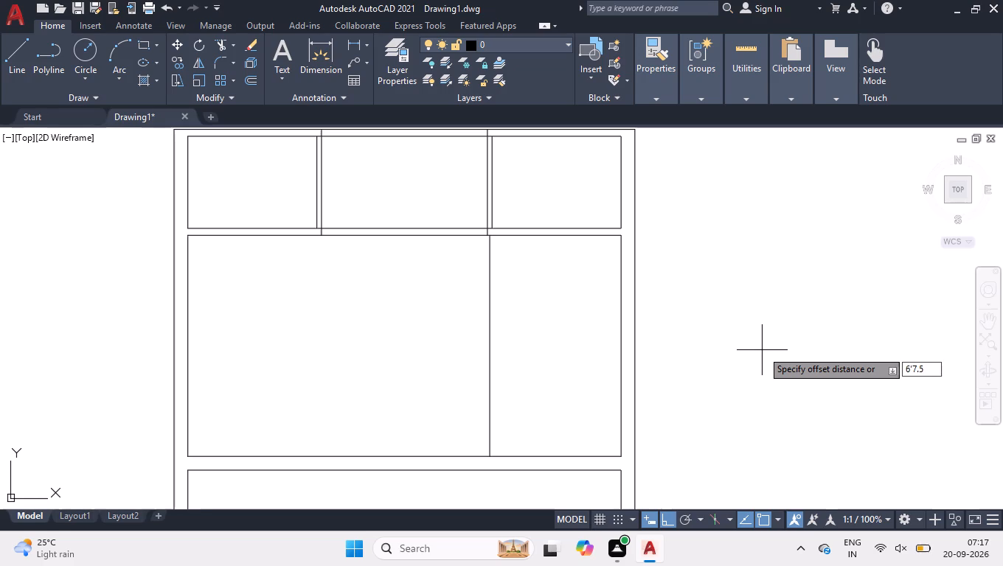
key("Return")
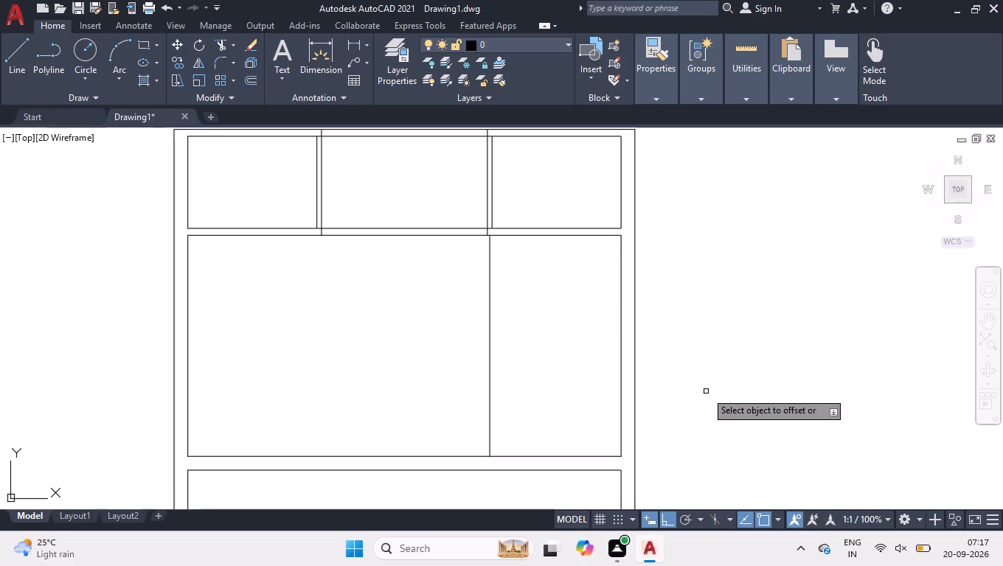
left_click(621, 350)
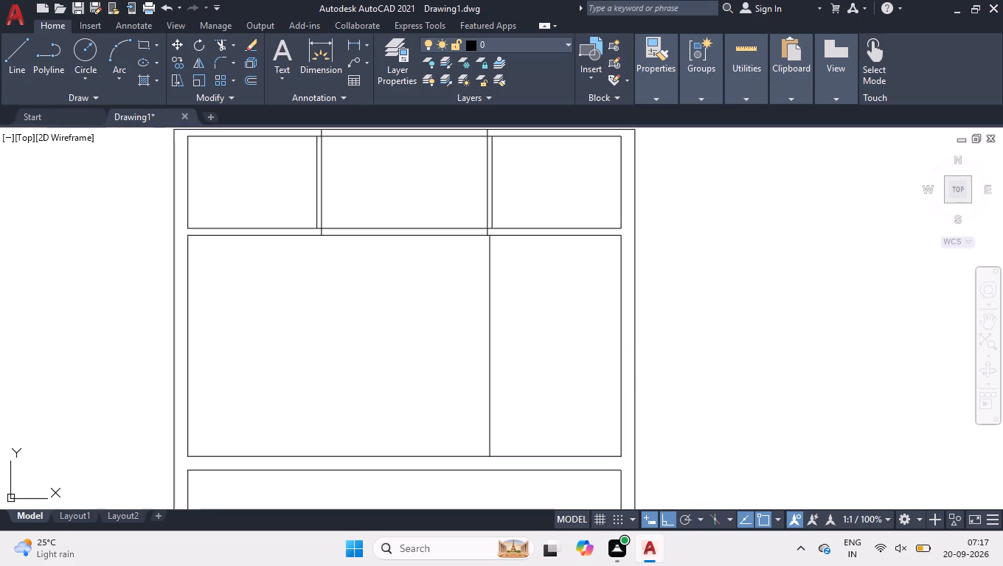
left_click(591, 352)
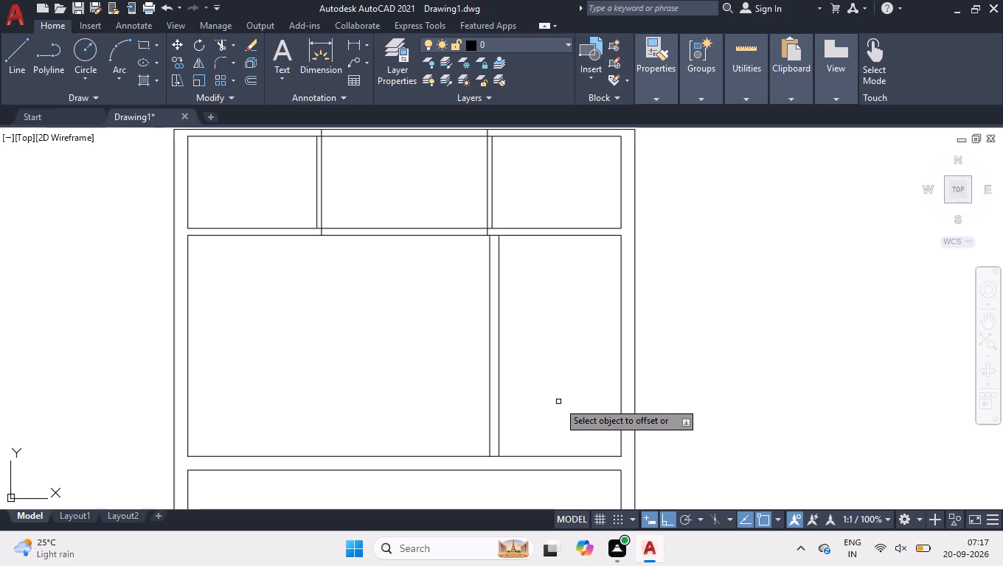
key("space")
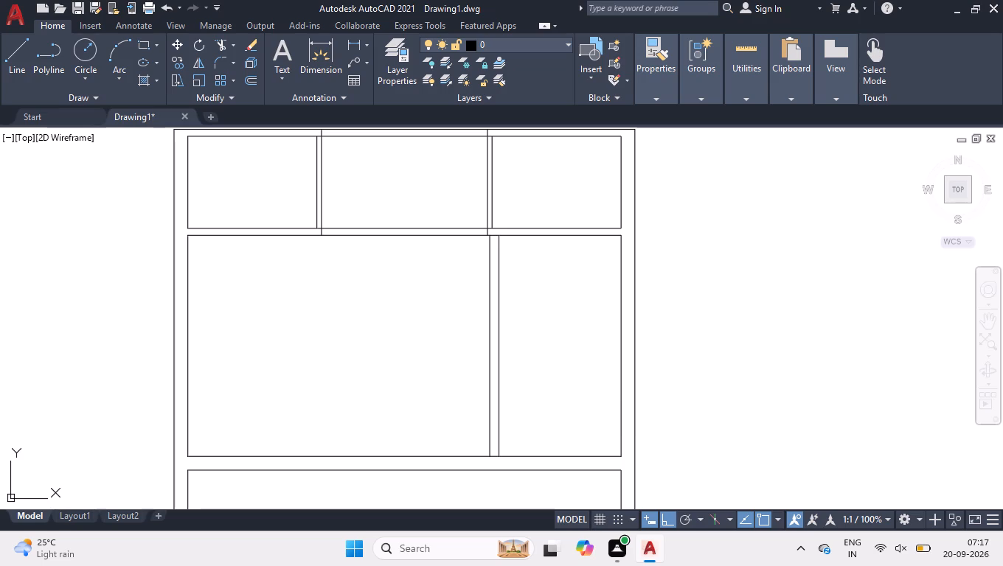
Stretch the lower ends of both new vertical lines down to the lower face of the wall beneath the middle room.
scroll(539, 225, "down", 2)
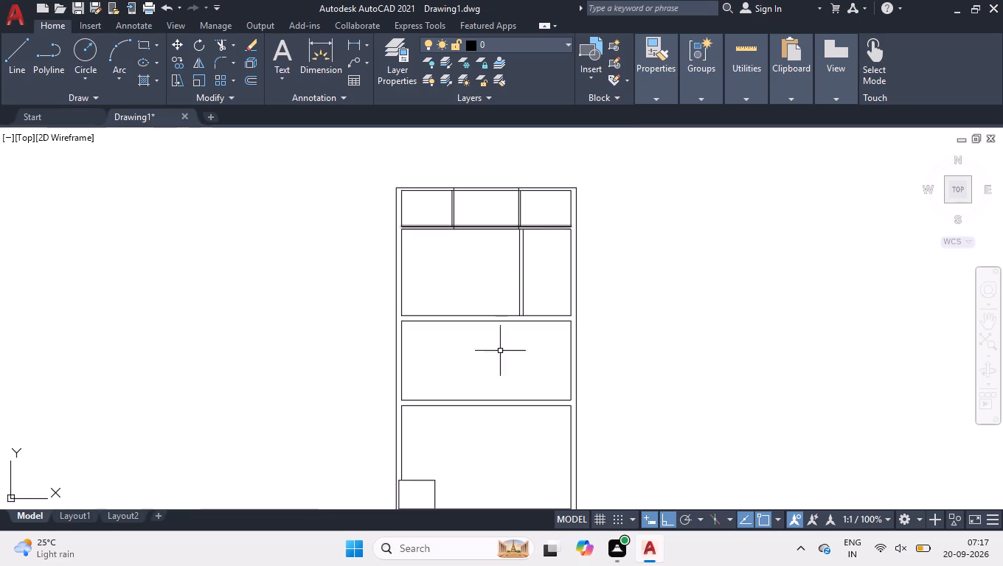
scroll(518, 382, "up", 3)
scroll(515, 389, "down", 1)
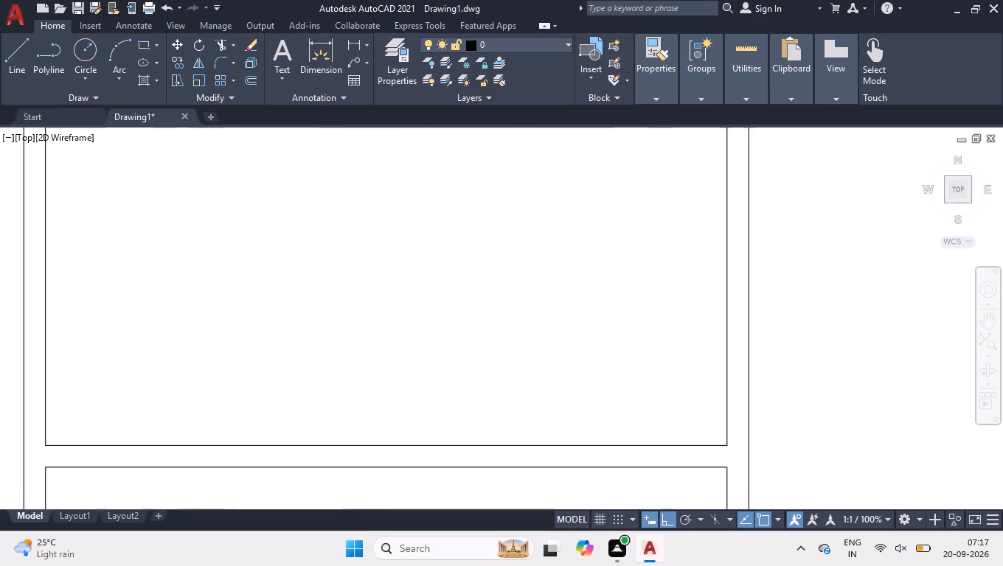
scroll(302, 340, "up", 1)
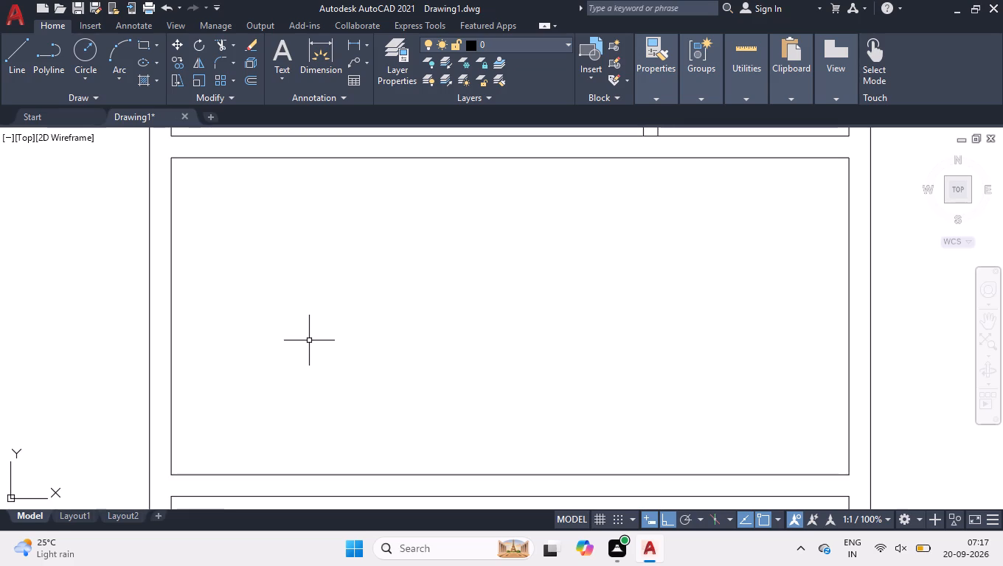
scroll(428, 380, "down", 4)
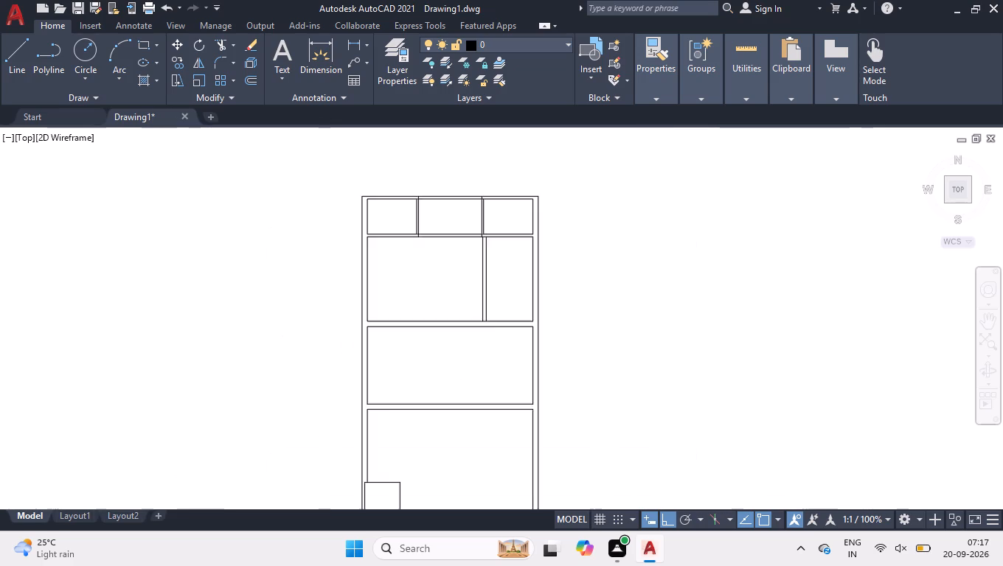
scroll(414, 278, "up", 3)
scroll(485, 333, "down", 3)
scroll(505, 436, "up", 2)
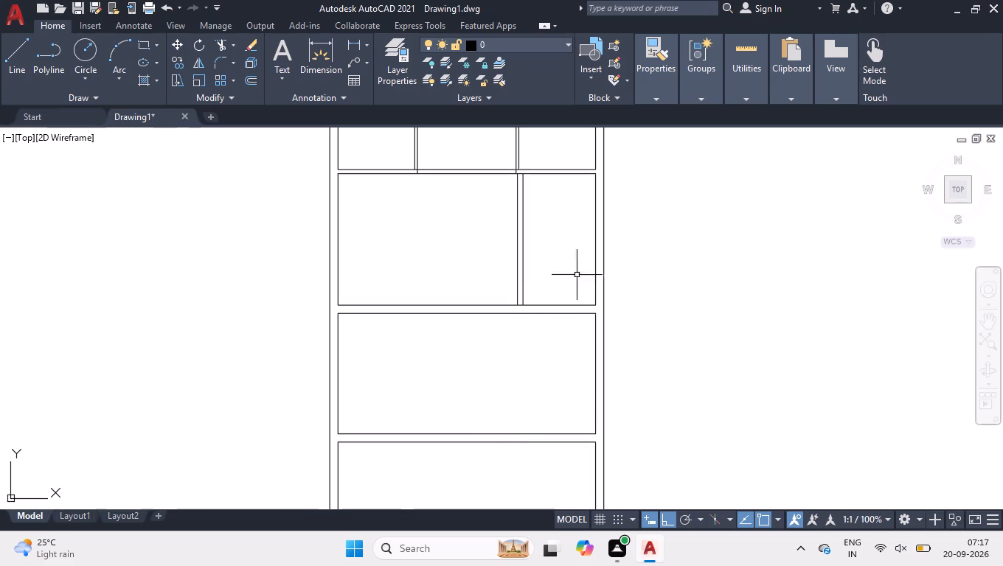
left_click_drag(567, 229, 563, 242)
left_click(418, 270)
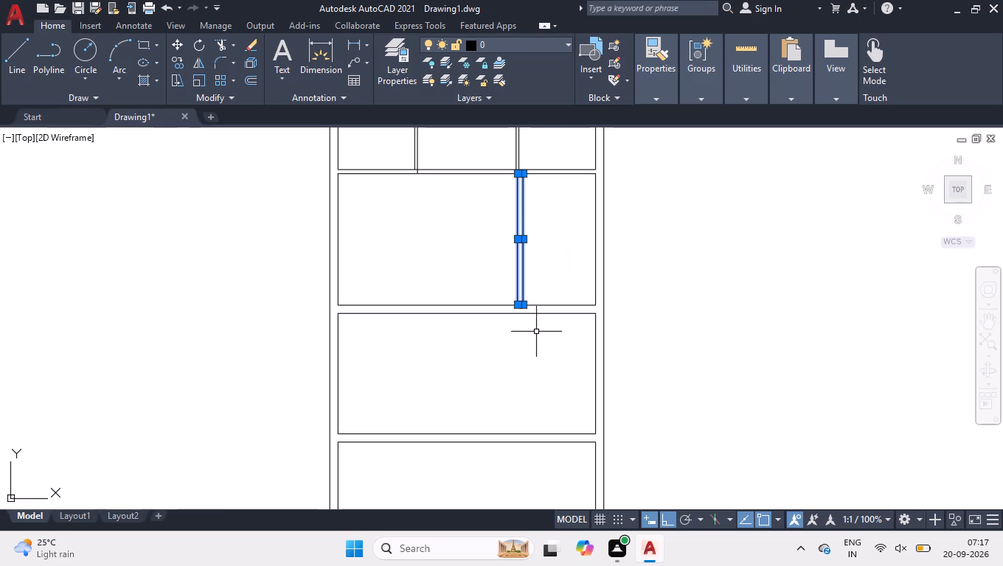
scroll(506, 427, "up", 1)
left_click(530, 234)
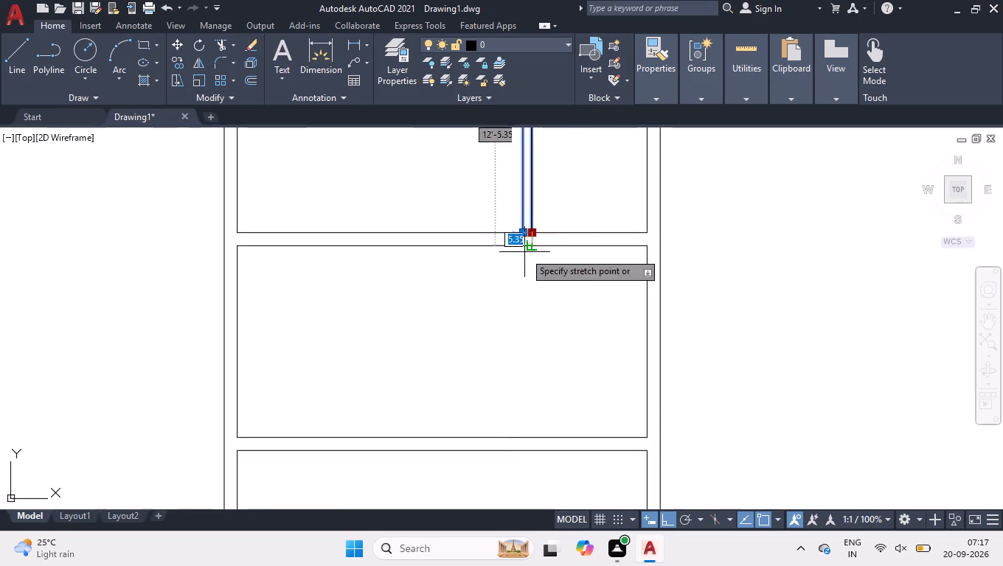
left_click(528, 449)
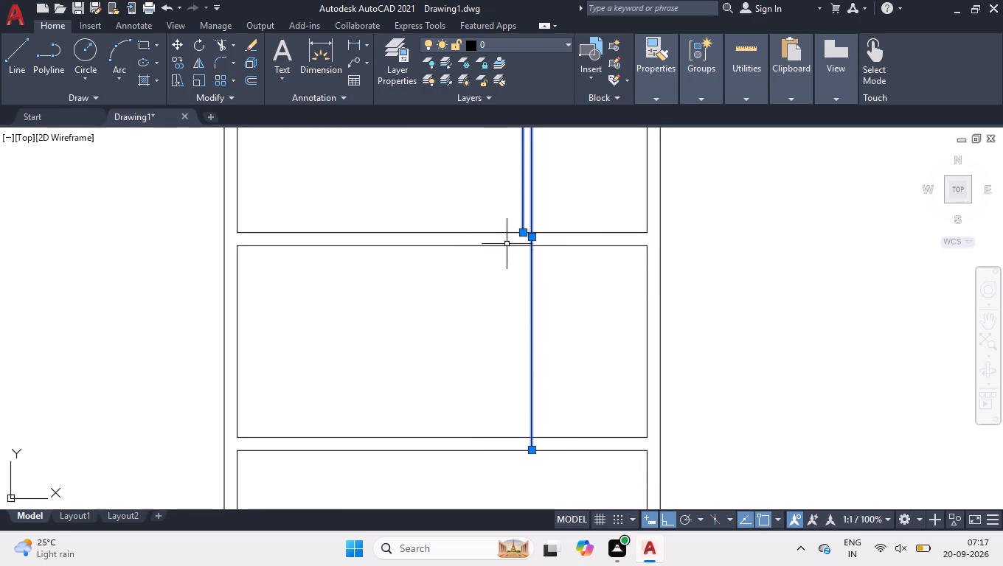
left_click(523, 229)
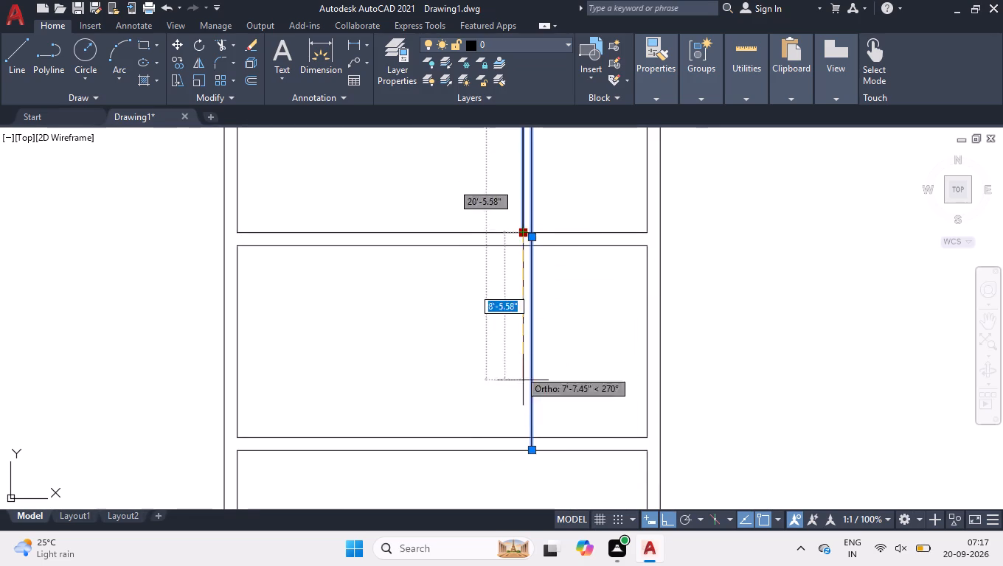
left_click(521, 452)
Stretch the upper ends of both vertical lines down to the middle room's top line and clear the selection.
scroll(502, 359, "down", 3)
scroll(488, 299, "up", 1)
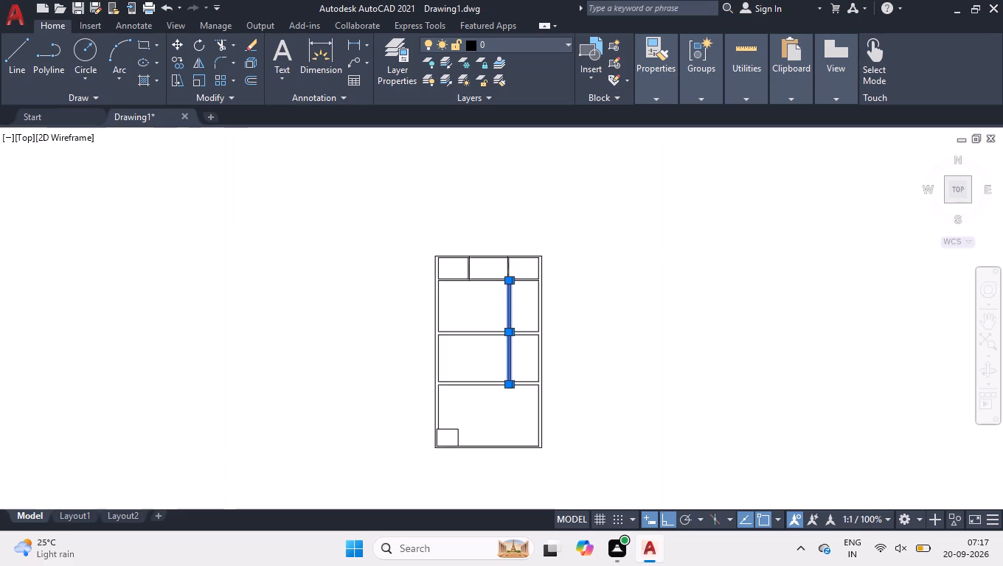
scroll(488, 299, "up", 1)
left_click(531, 255)
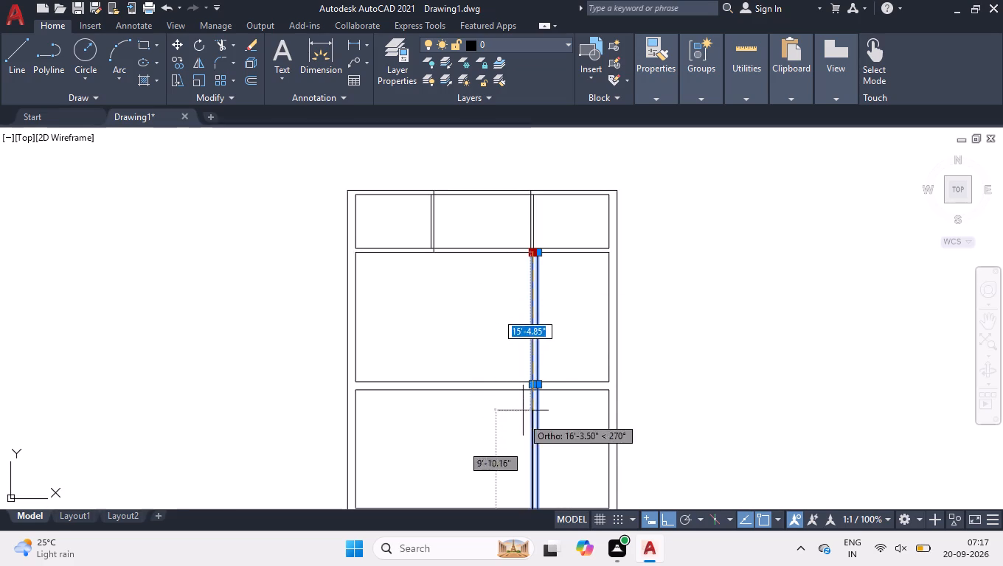
left_click(530, 393)
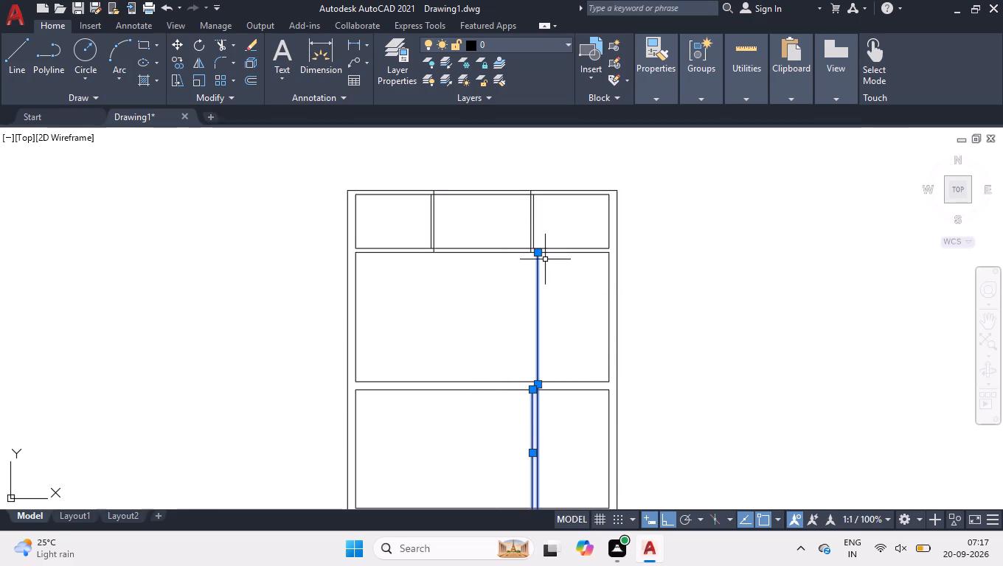
left_click(541, 255)
scroll(532, 430, "up", 3)
scroll(541, 343, "up", 2)
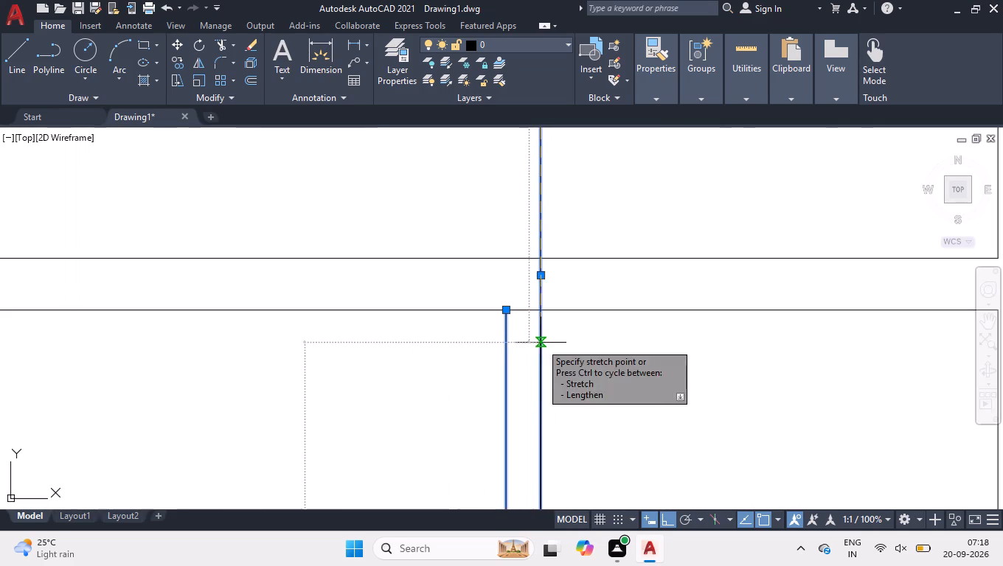
left_click(540, 315)
right_click(551, 350)
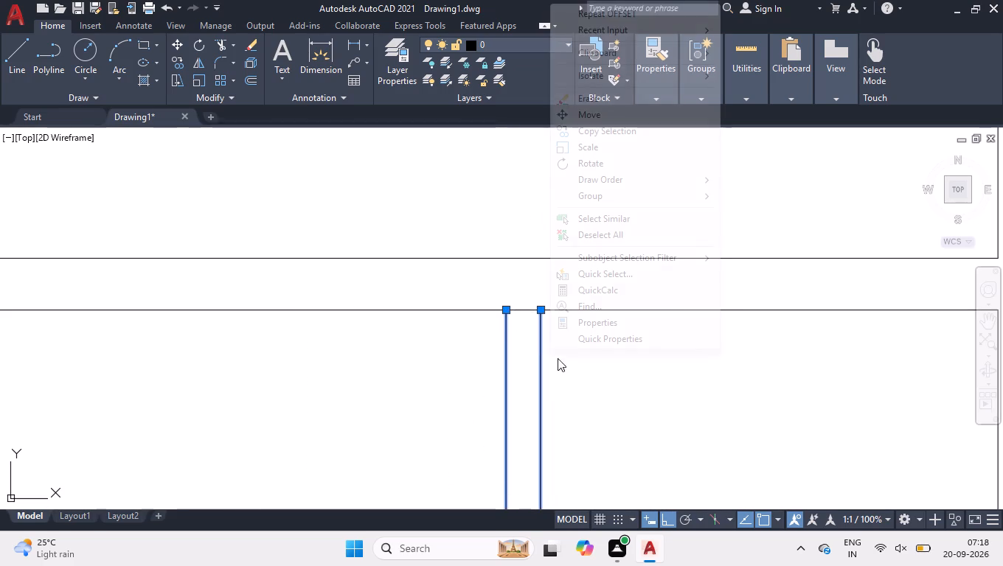
left_click(649, 234)
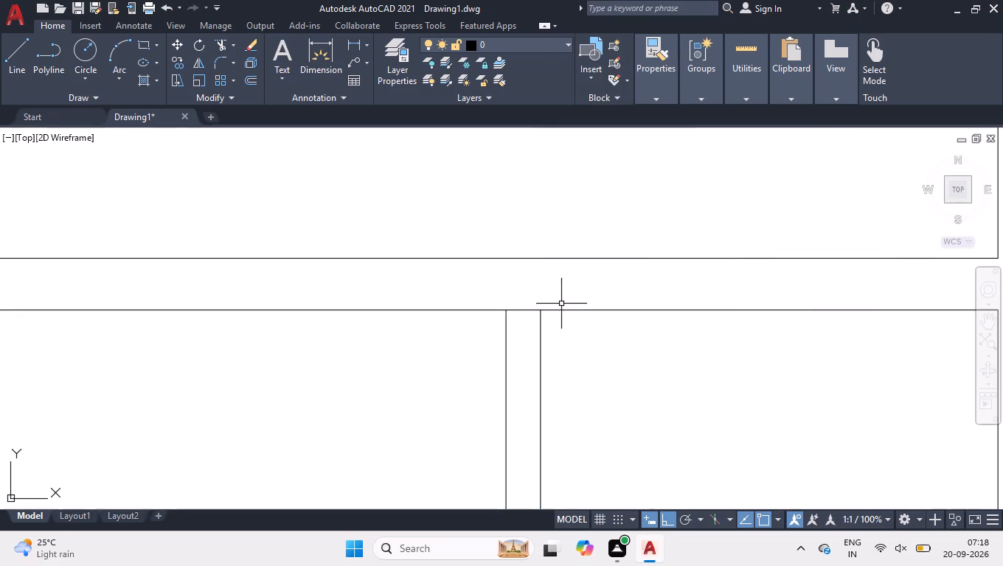
Stretch the upper ends of both vertical divider lines up to the large room's bottom line and clear the selection.
scroll(544, 294, "down", 3)
scroll(501, 209, "down", 2)
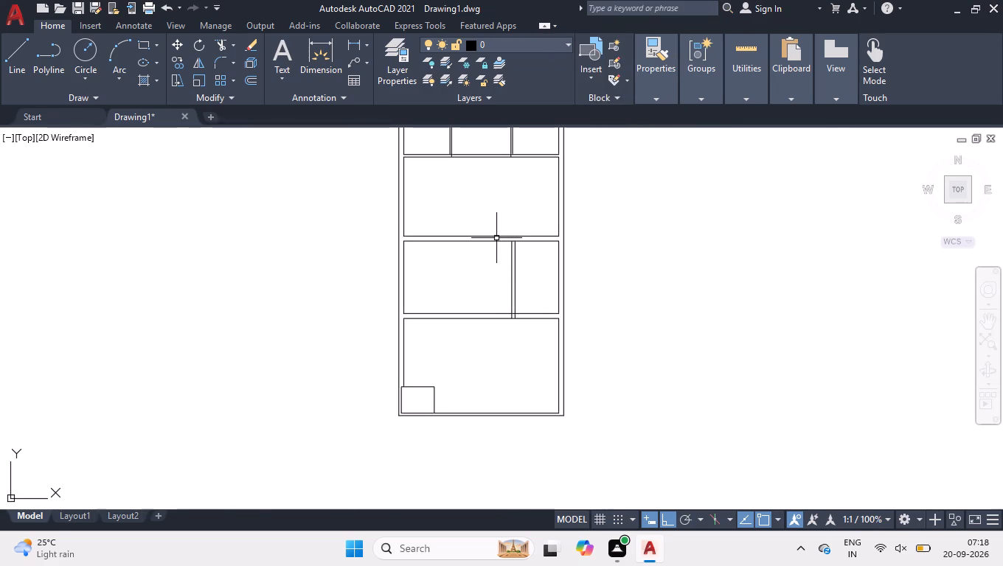
scroll(496, 238, "up", 3)
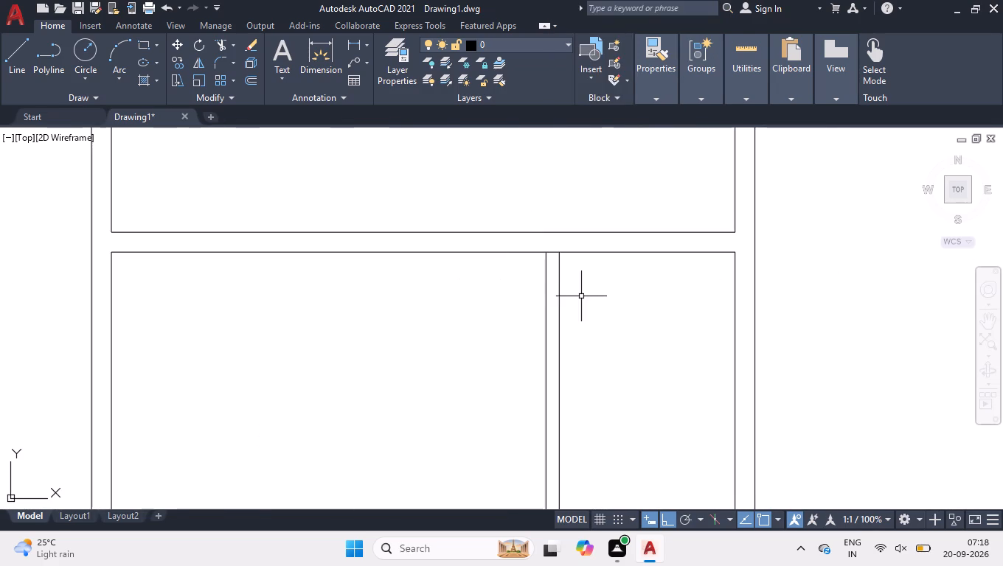
left_click_drag(587, 295, 579, 296)
left_click(531, 298)
scroll(552, 236, "up", 3)
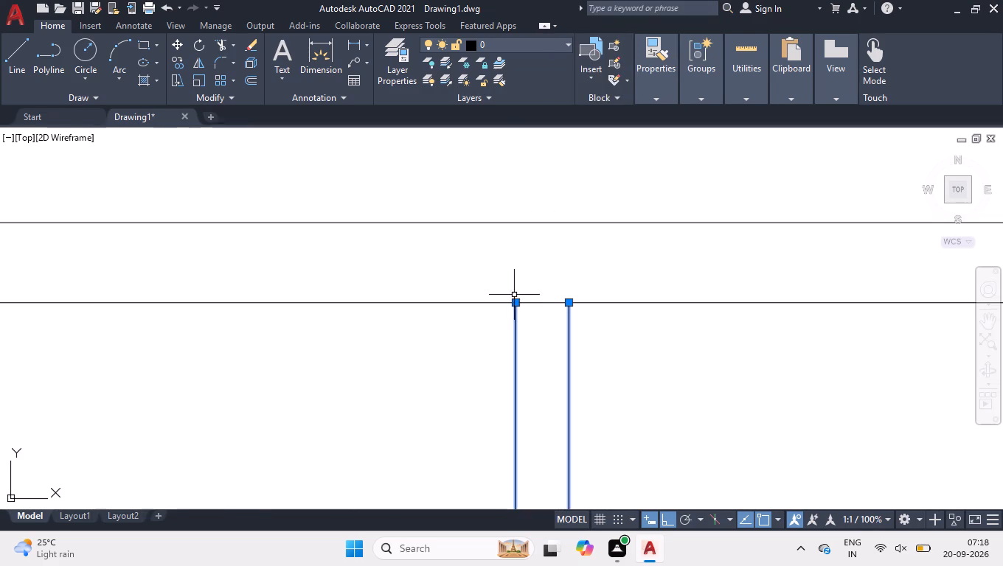
left_click(513, 304)
left_click(518, 220)
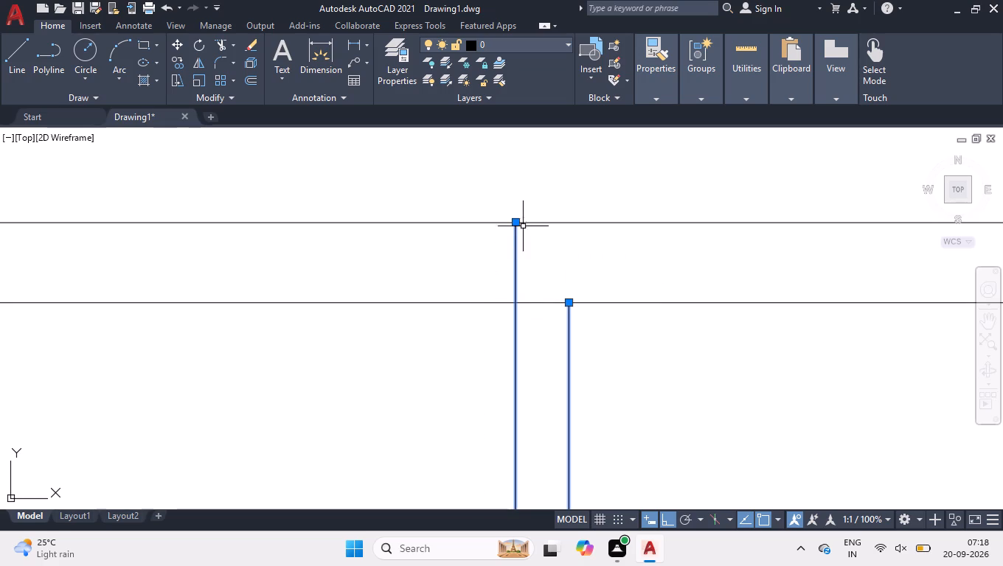
left_click(568, 306)
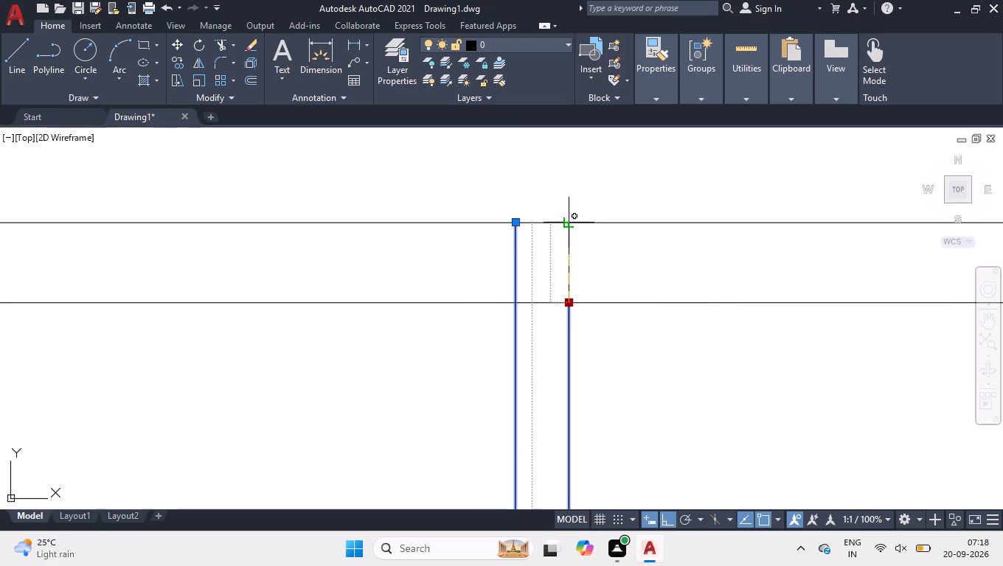
left_click(567, 221)
right_click(547, 253)
left_click(564, 418)
Offset the left inner wall line of the large room below the top strip 10'4.5" into the room.
scroll(589, 364, "down", 6)
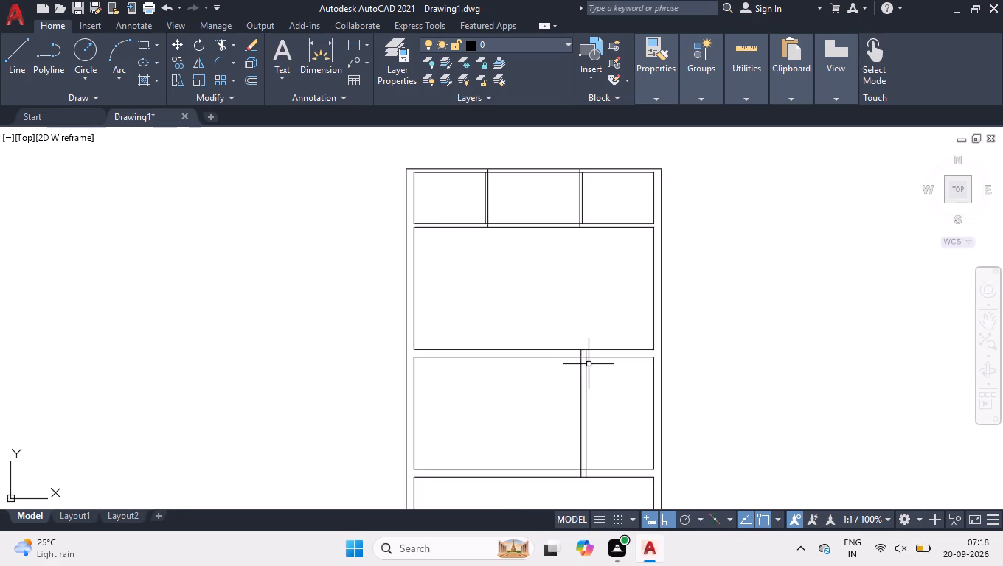
scroll(639, 316, "up", 1)
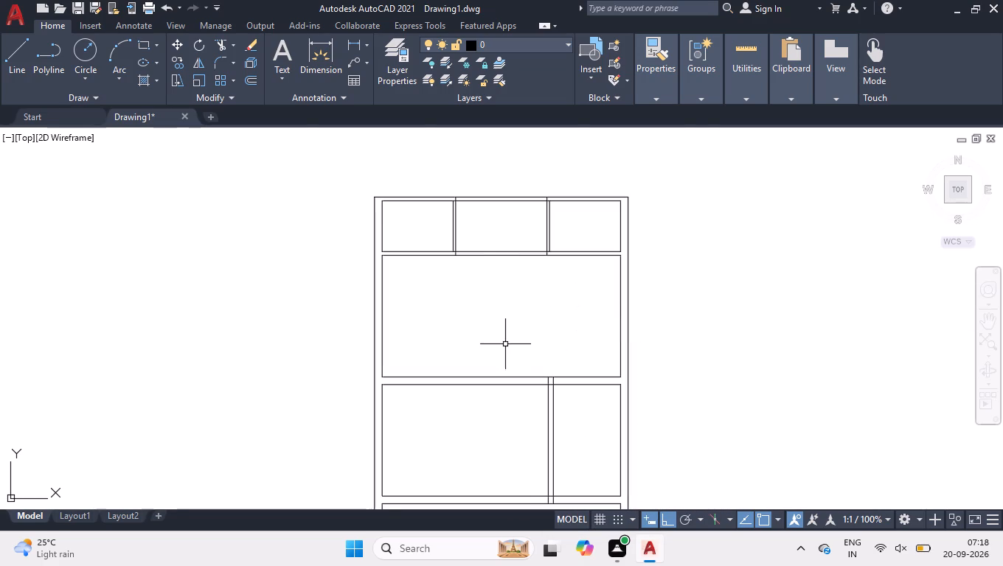
scroll(509, 343, "up", 1)
type("off")
key("Return")
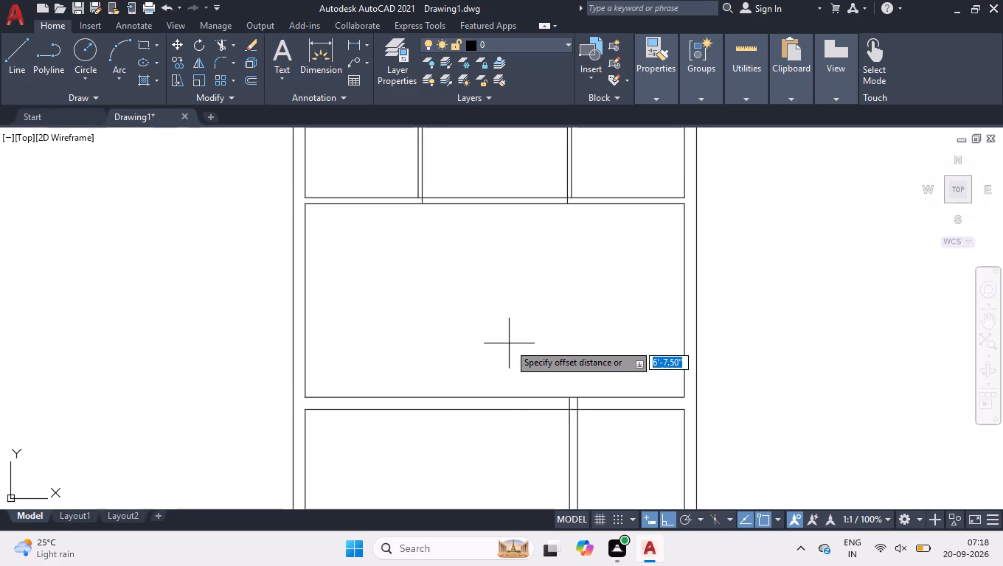
key("1")
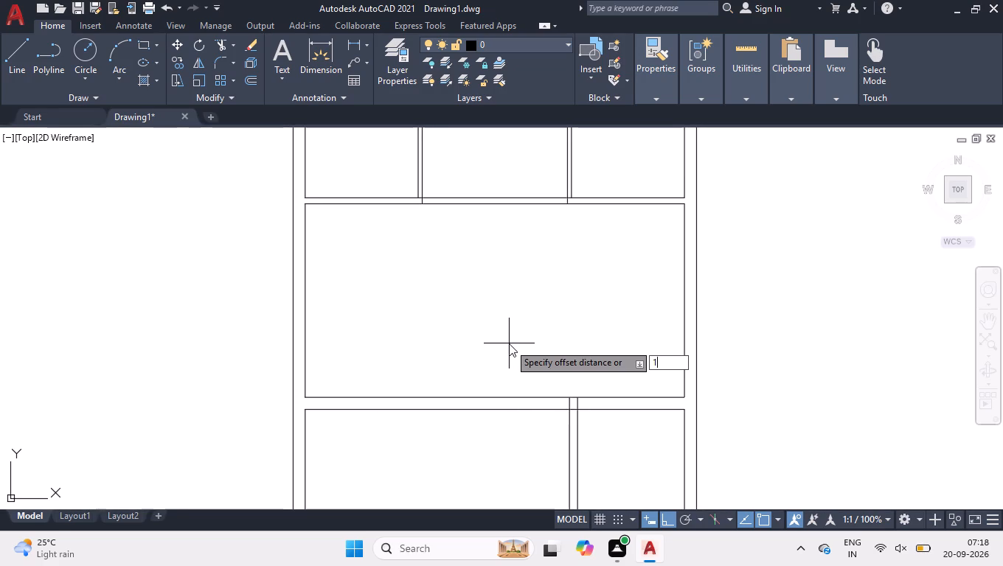
type("0'")
type("4.5")
key("Return")
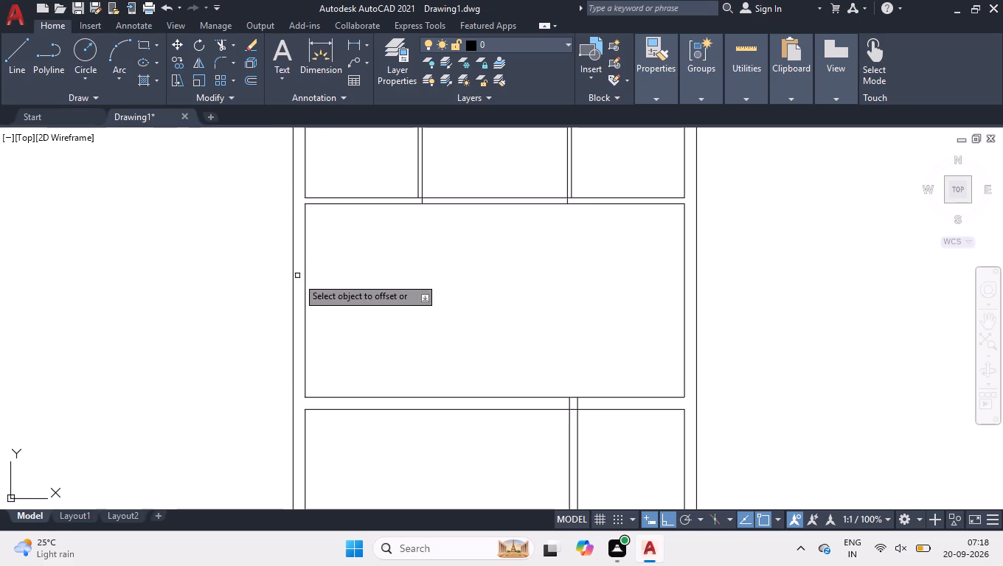
left_click(306, 286)
left_click(416, 329)
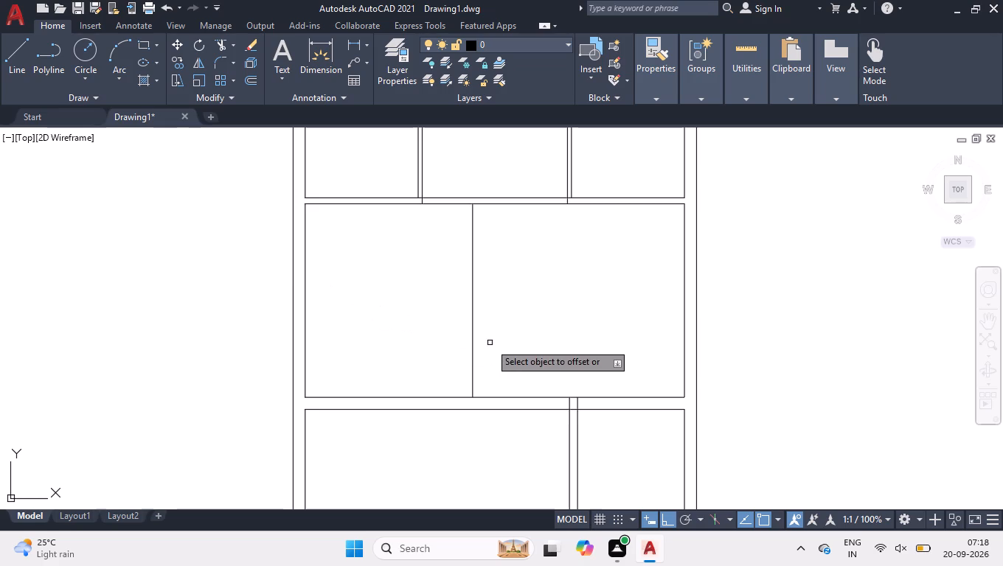
Offset the large room's right inner wall line 10'9" into the room and end the offset.
left_click(684, 308)
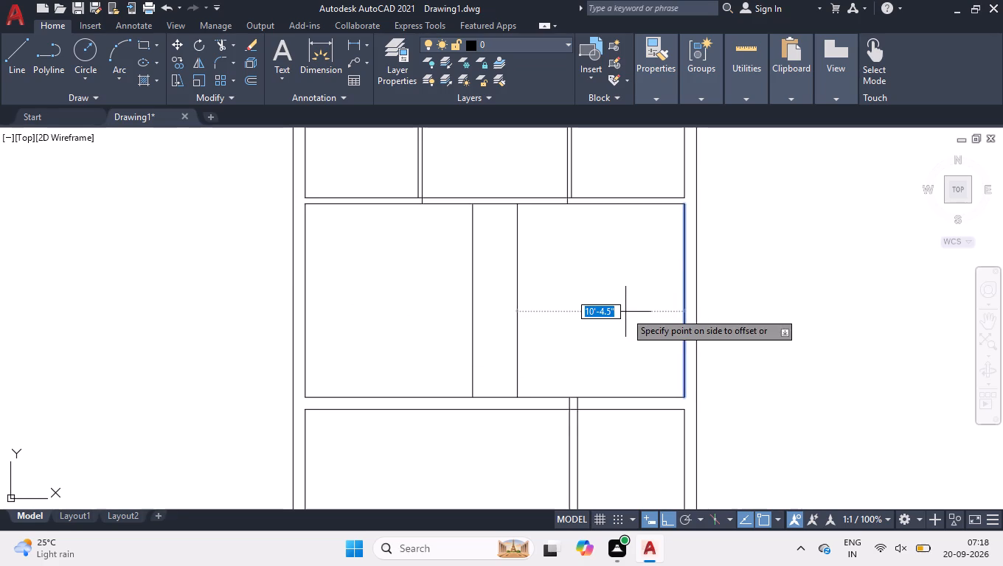
type("10'9")
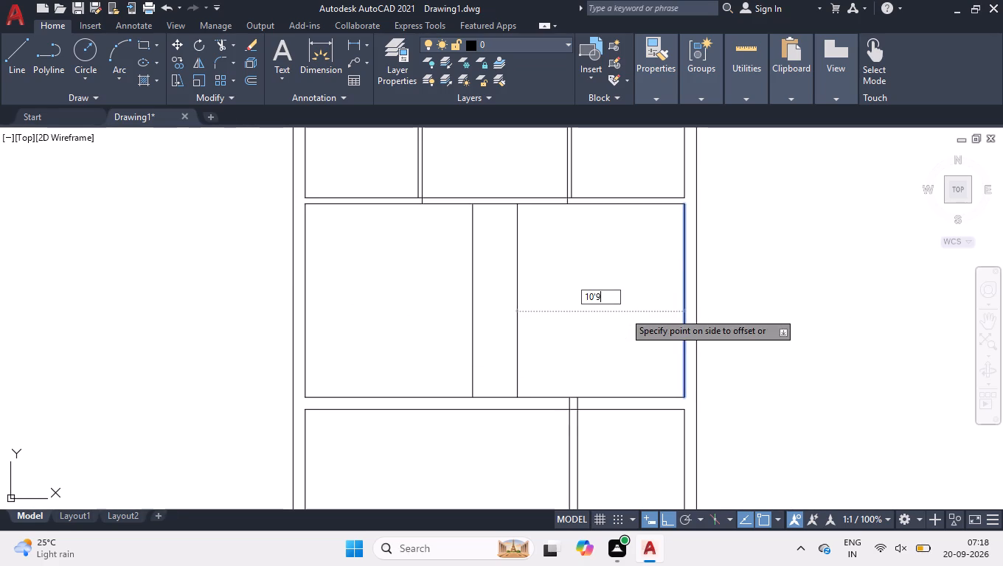
key("Return")
key("space")
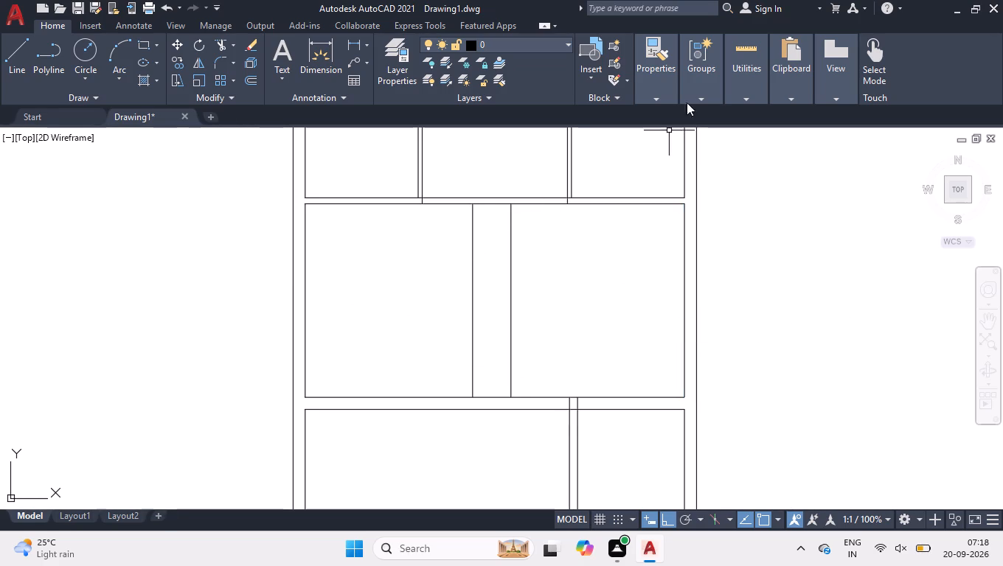
Measure the strip between the two new vertical lines in the large room.
left_click(725, 116)
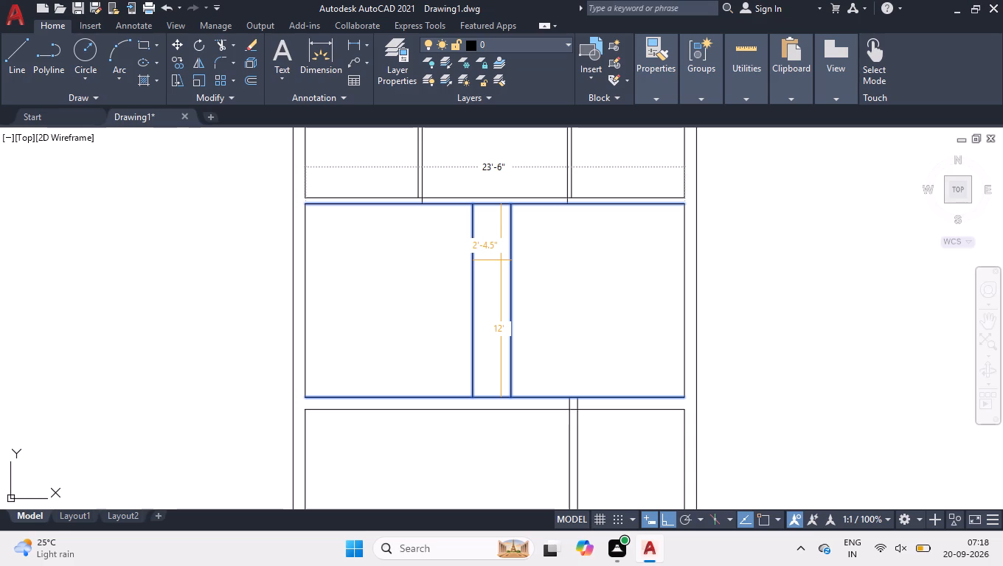
key("Return")
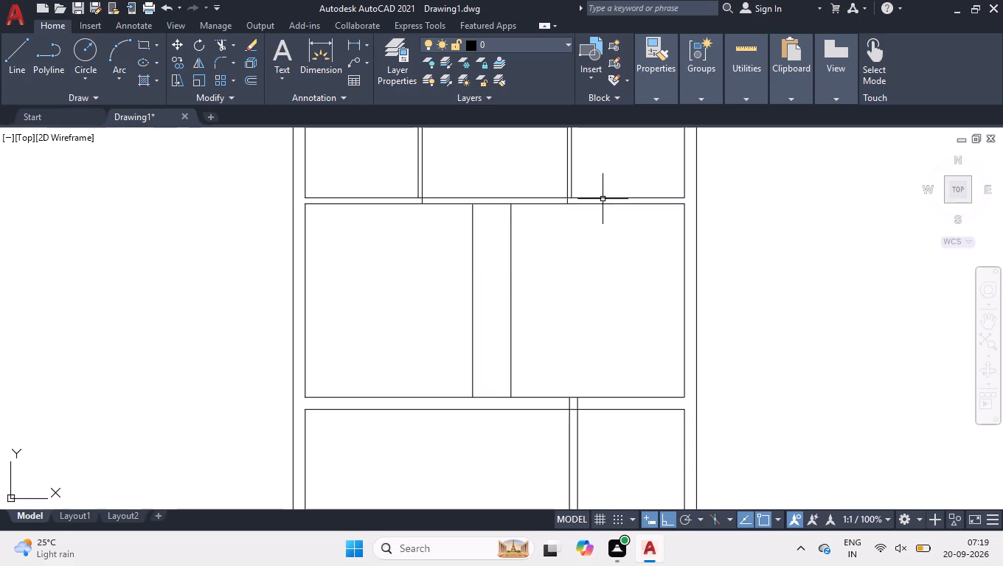
Offset the right inner wall line of the bottom room 12'9" into the room.
scroll(603, 199, "down", 3)
scroll(594, 346, "up", 3)
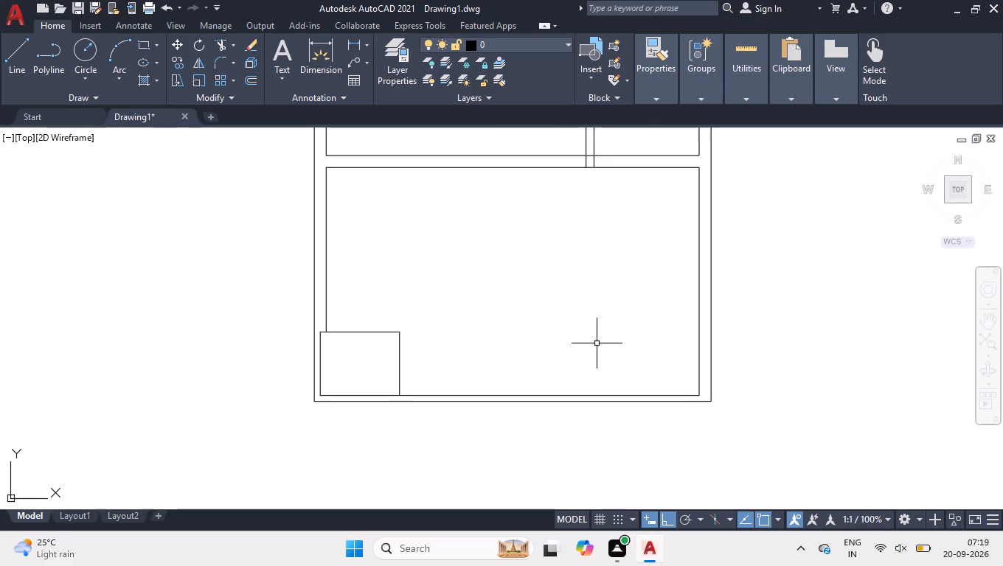
key("o")
type("ff")
key("Return")
type("12")
type("'9")
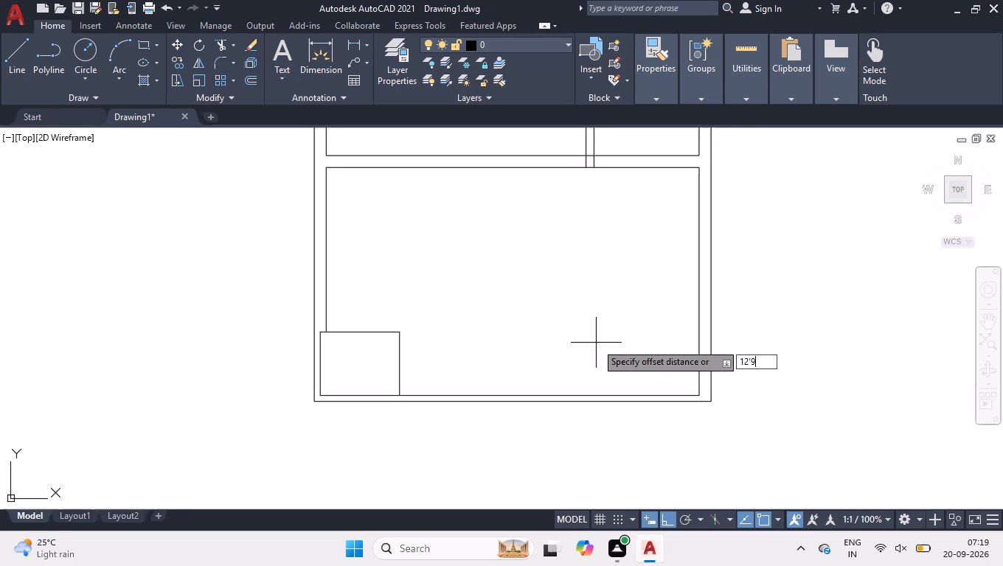
key("Return")
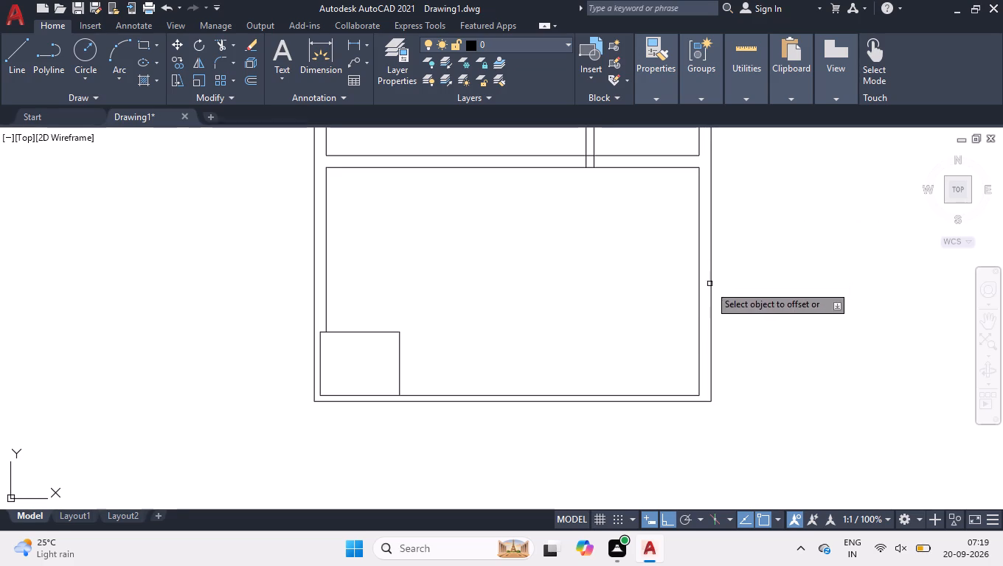
left_click(701, 290)
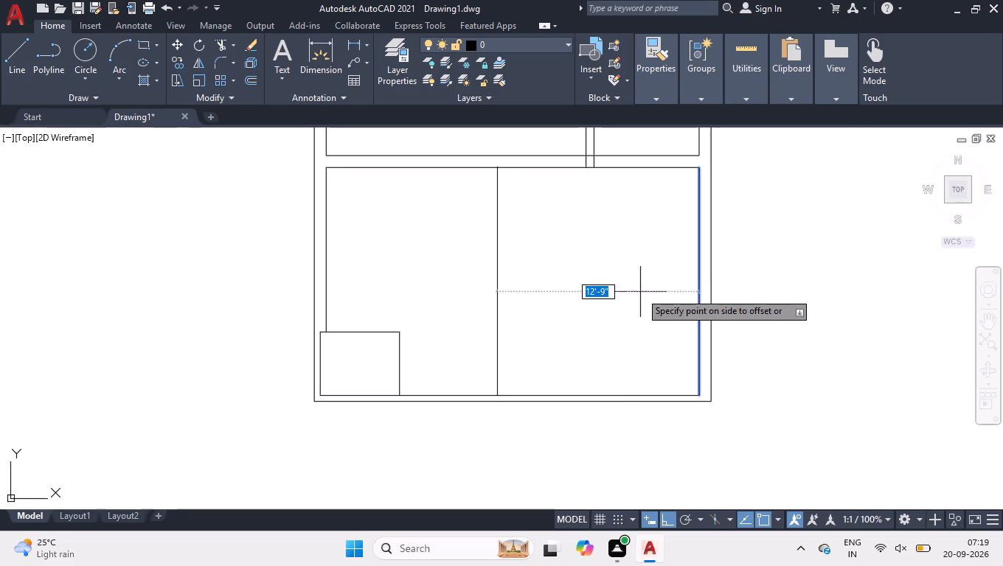
left_click(640, 292)
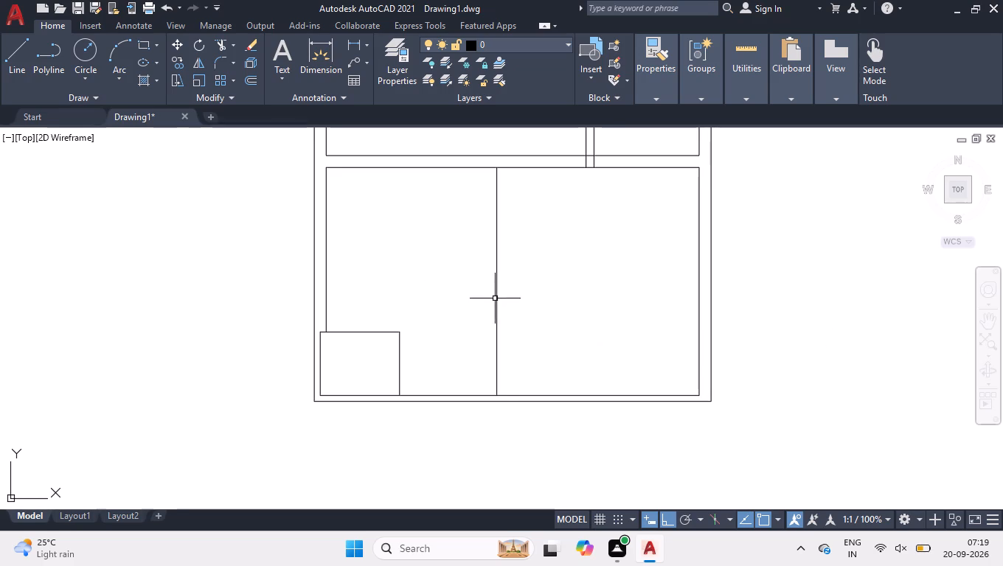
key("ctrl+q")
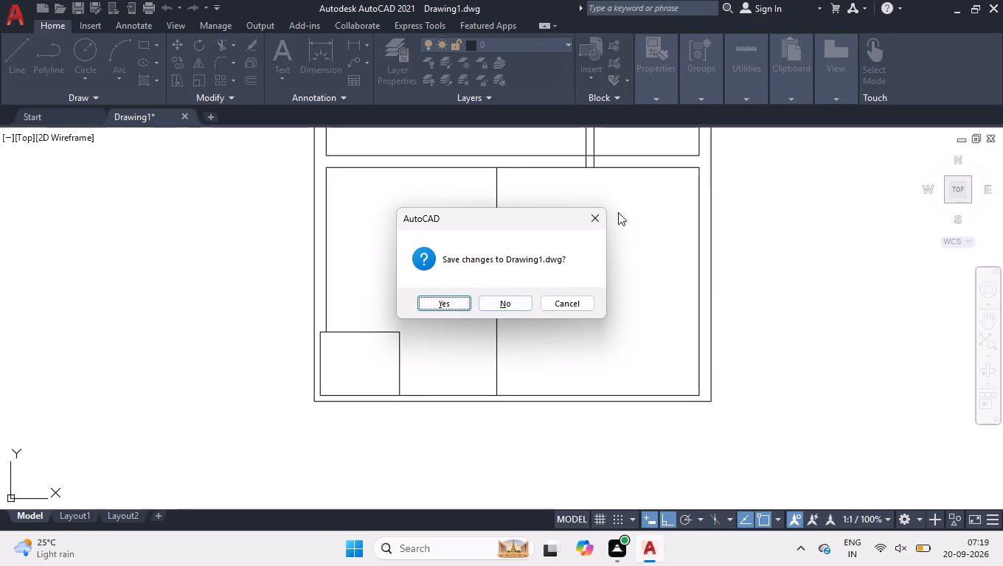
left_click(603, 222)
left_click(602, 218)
Offset the bottom room's new vertical line 9" to its left to form the dividing wall.
type("off")
key("Return")
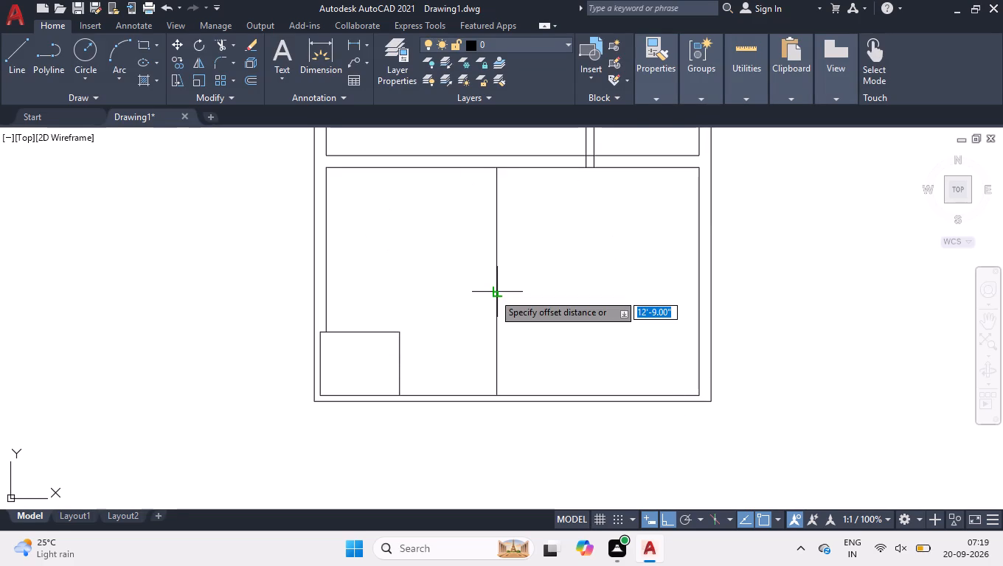
key("0")
key("BackSpace")
key("9")
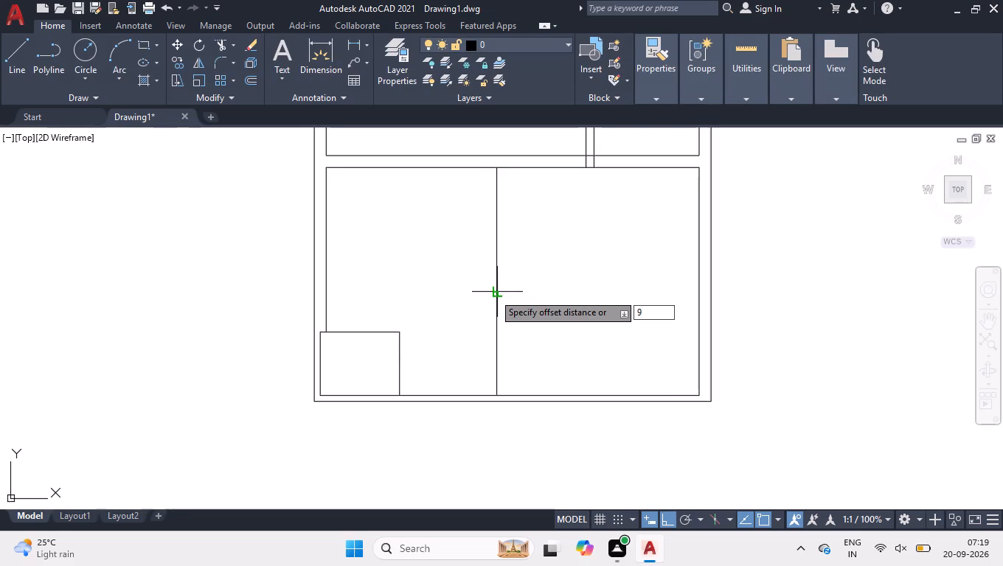
key("Return")
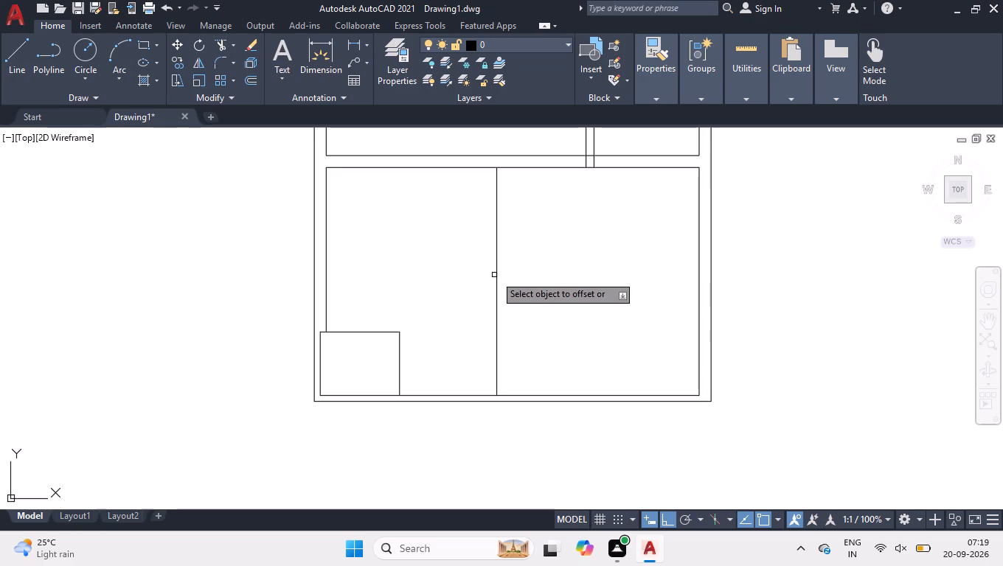
left_click(498, 262)
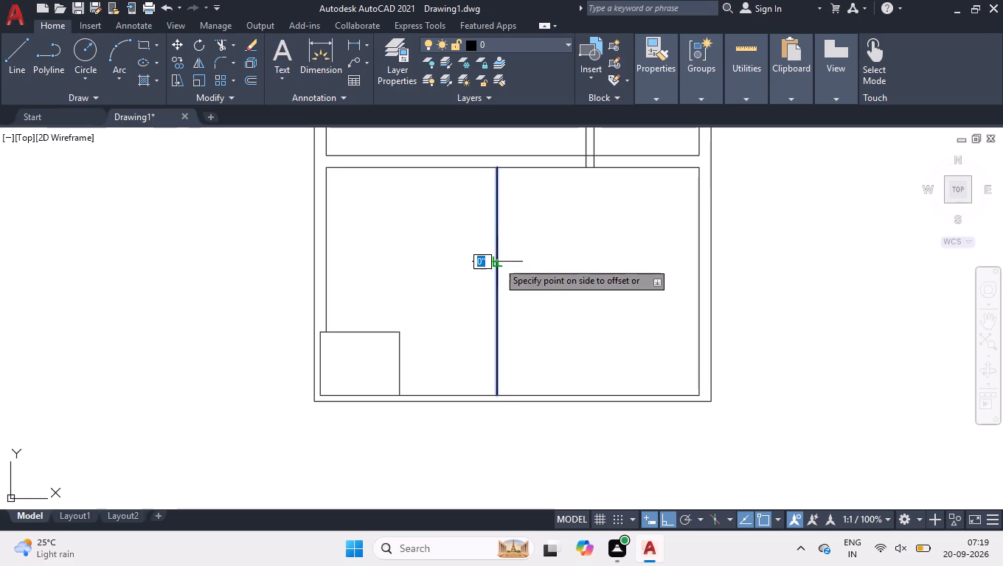
left_click(477, 268)
key("space")
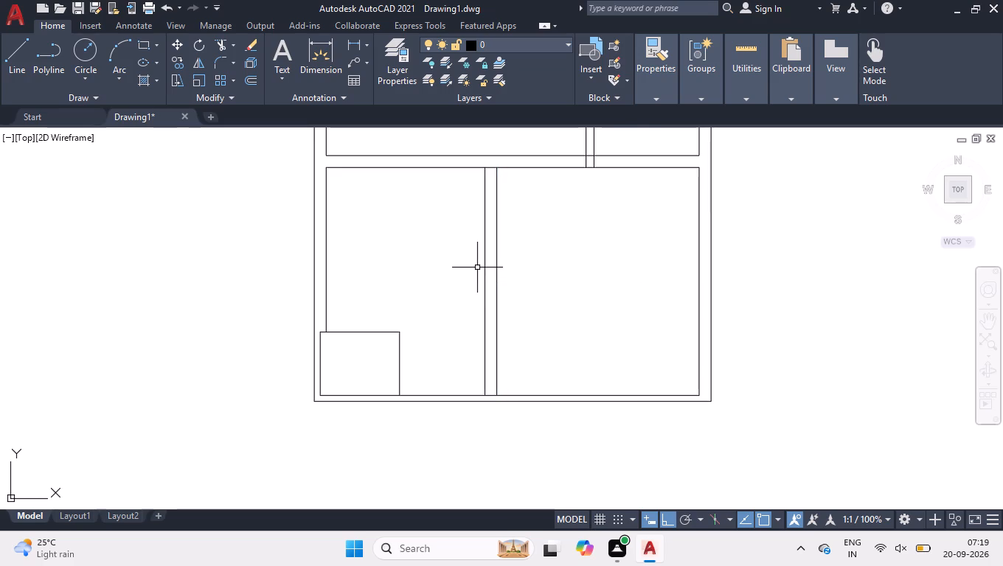
Measure the width and height of the space left of the bottom room's dividing wall, above the small corner rectangle.
scroll(511, 190, "down", 1)
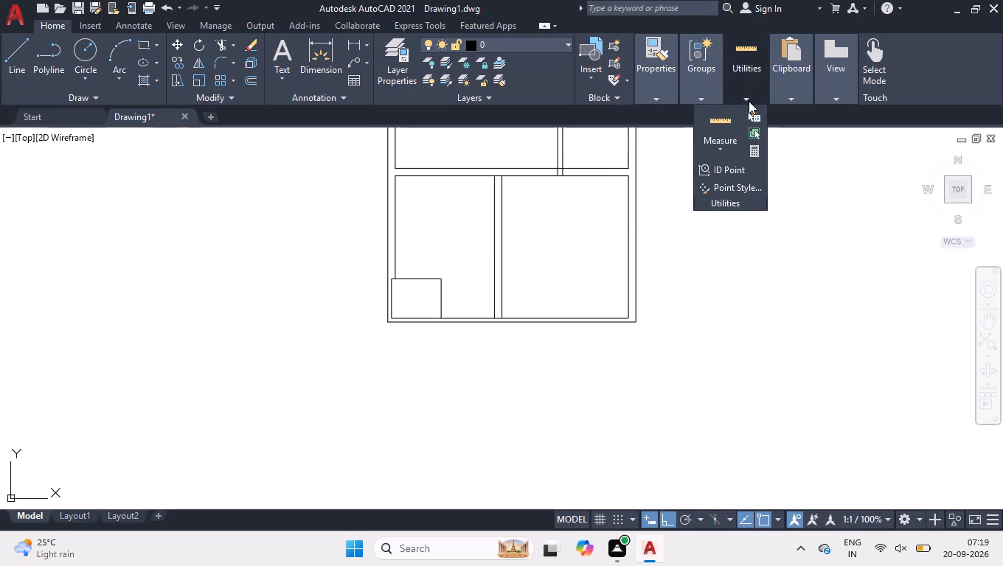
left_click(732, 112)
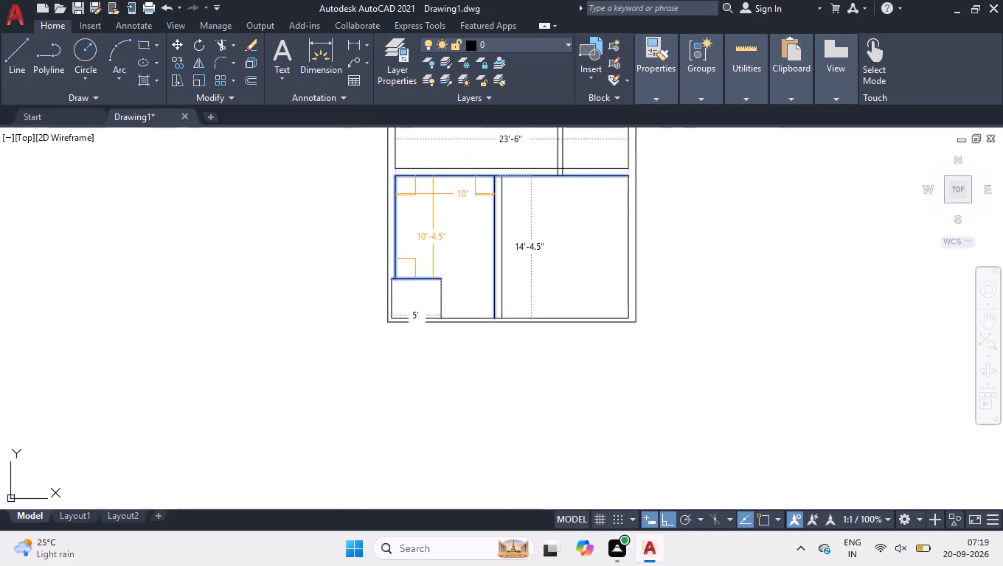
key("space")
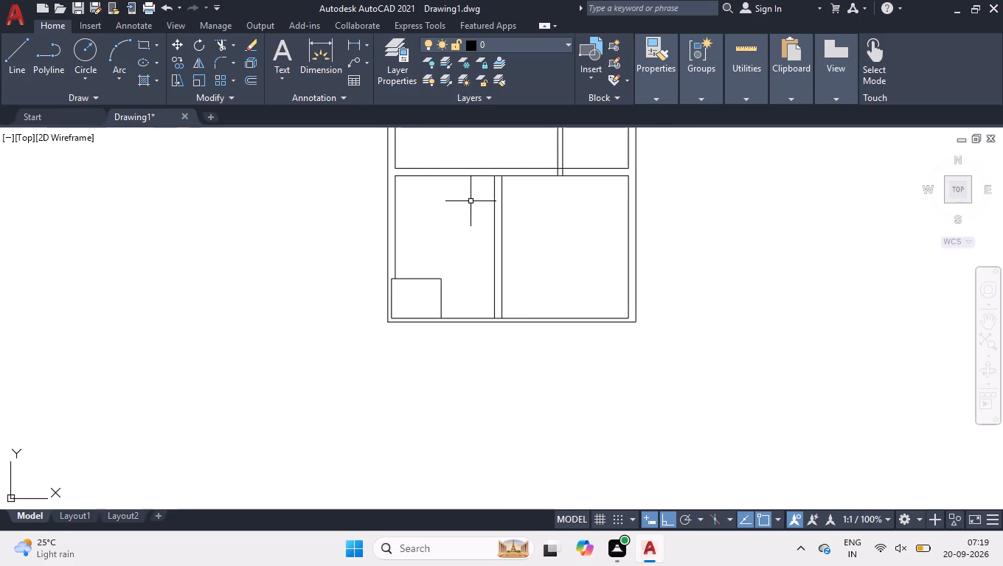
scroll(473, 203, "down", 1)
scroll(481, 217, "up", 2)
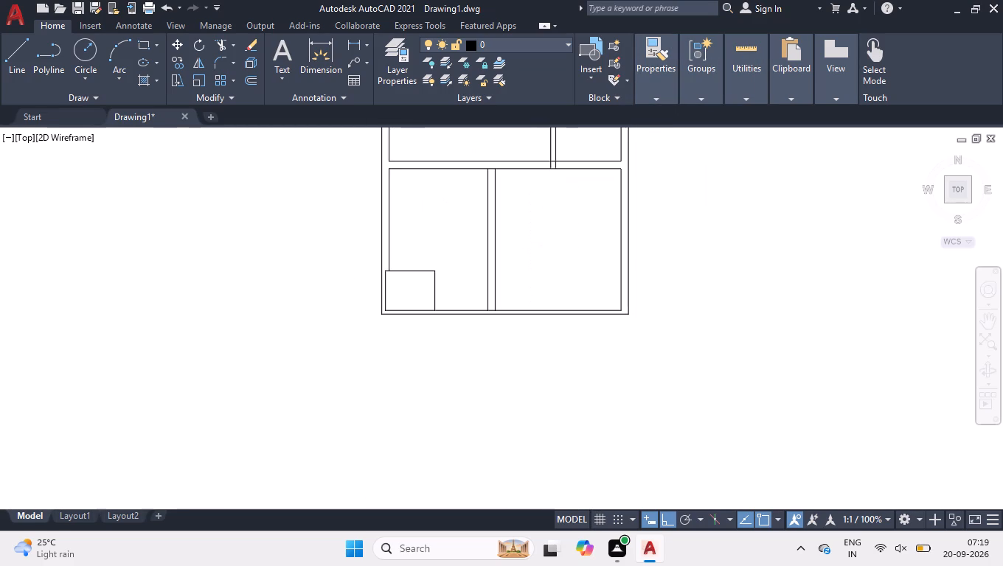
left_click(725, 118)
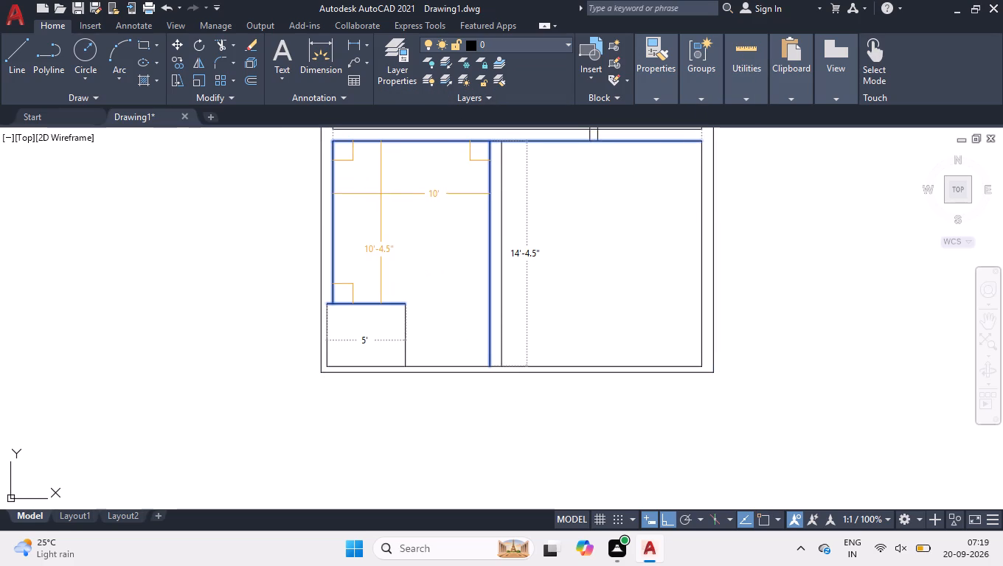
key("space")
Offset the top and right edges of the small corner rectangle 4.5" outward to form its walls.
key("o")
key("f")
key("f")
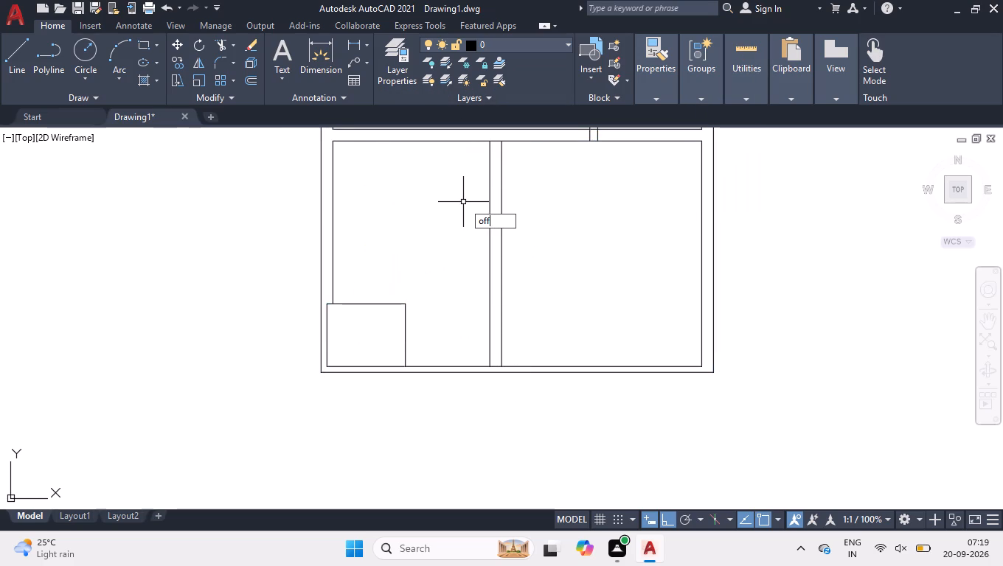
key("Return")
key("4")
key("period")
key("5")
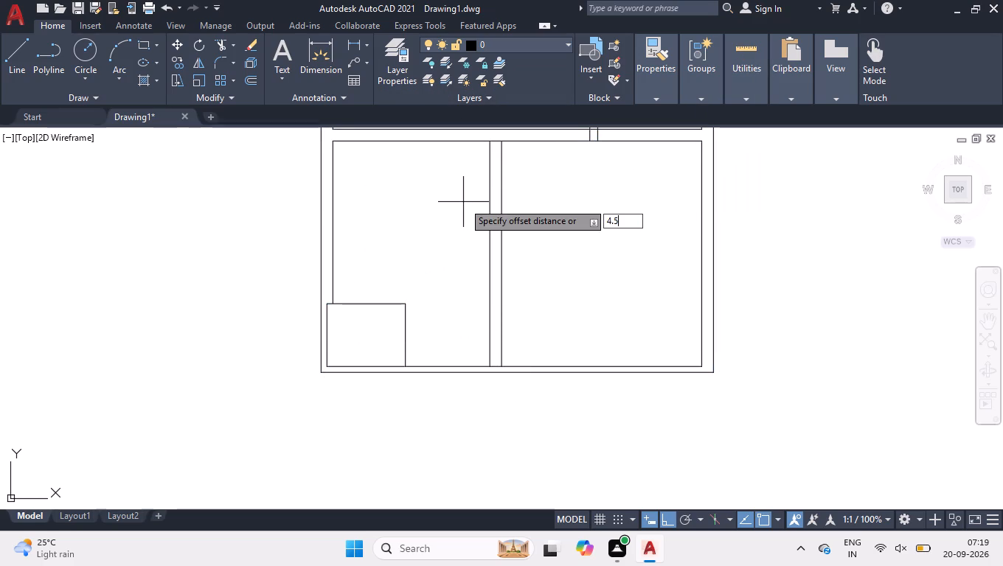
key("Return")
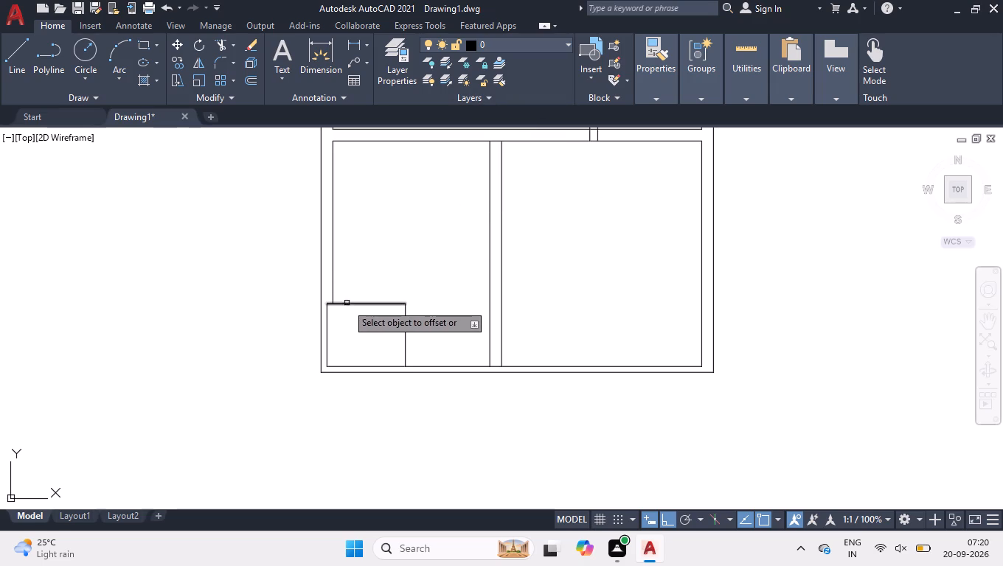
left_click(348, 303)
left_click(343, 274)
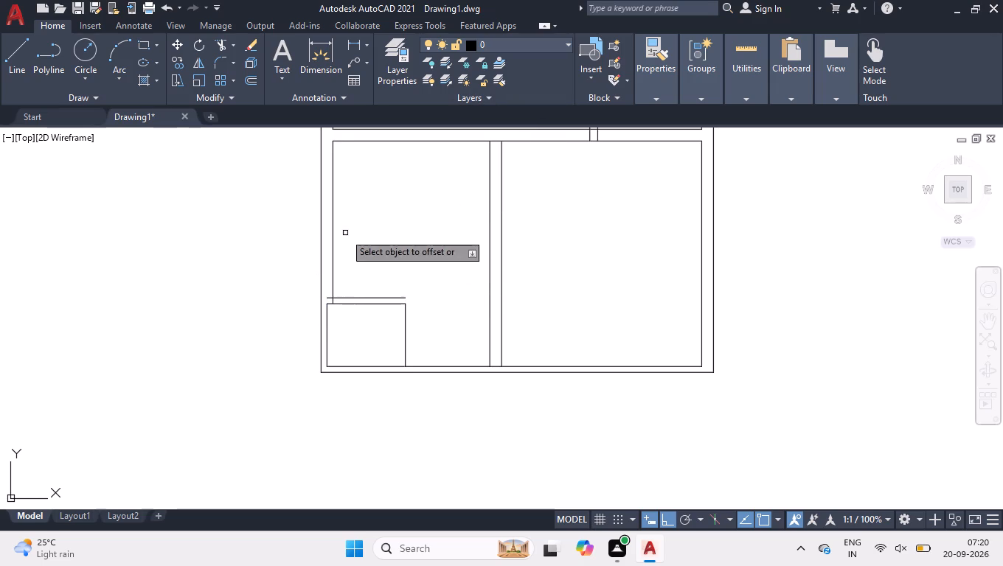
left_click(407, 338)
left_click(424, 340)
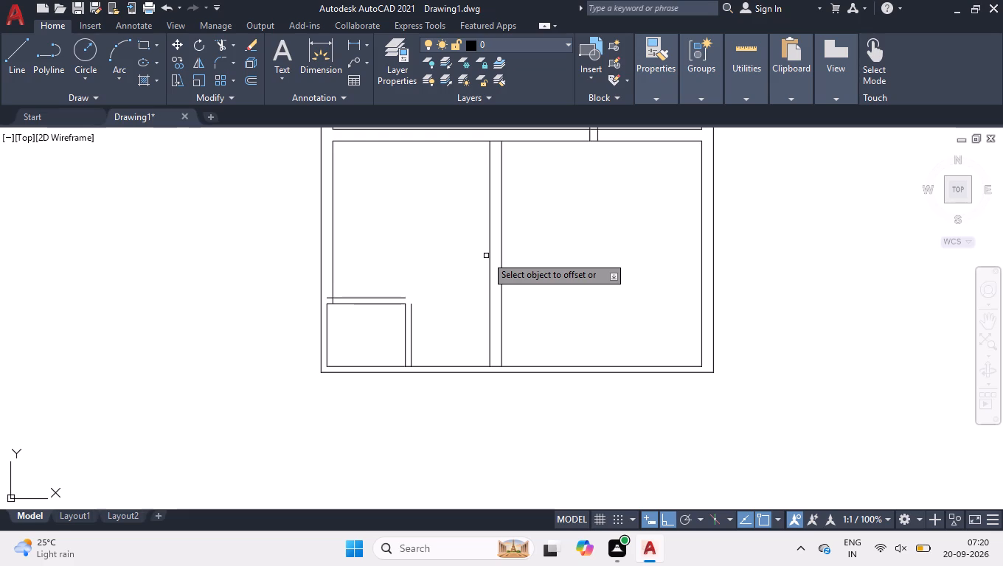
key("space")
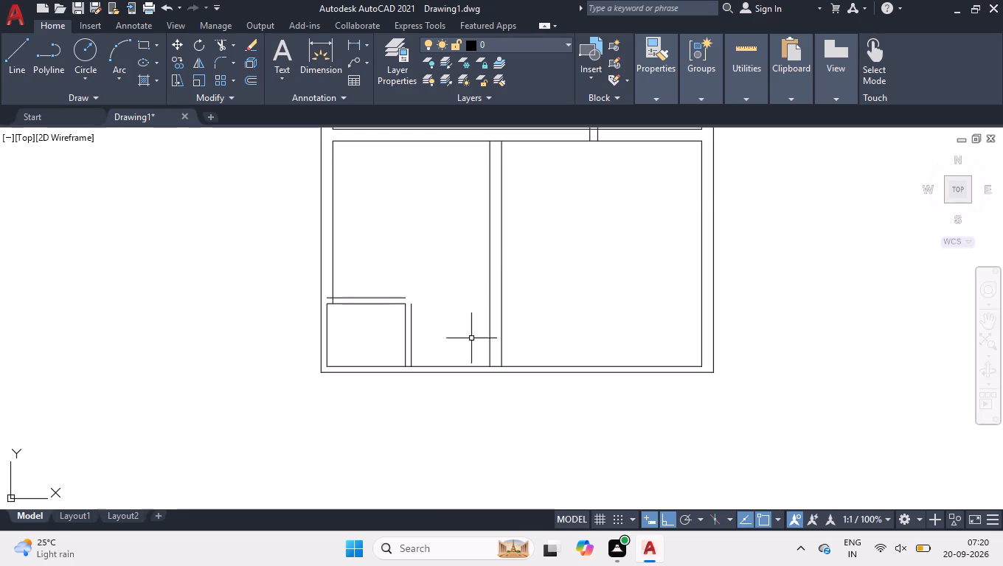
Shorten the left end of the new horizontal offset line to meet the left inner wall line.
scroll(361, 298, "up", 2)
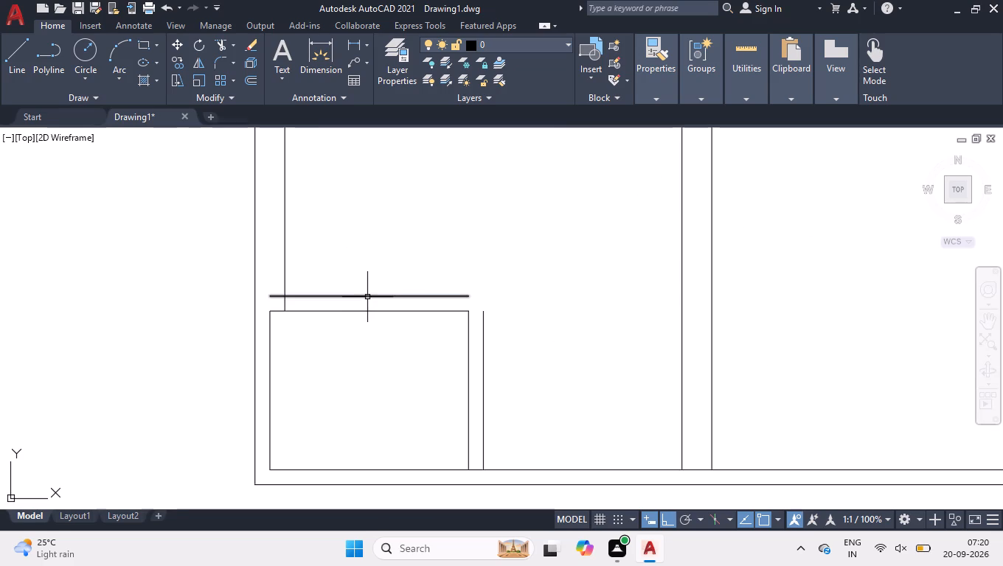
left_click(367, 297)
scroll(277, 293, "up", 2)
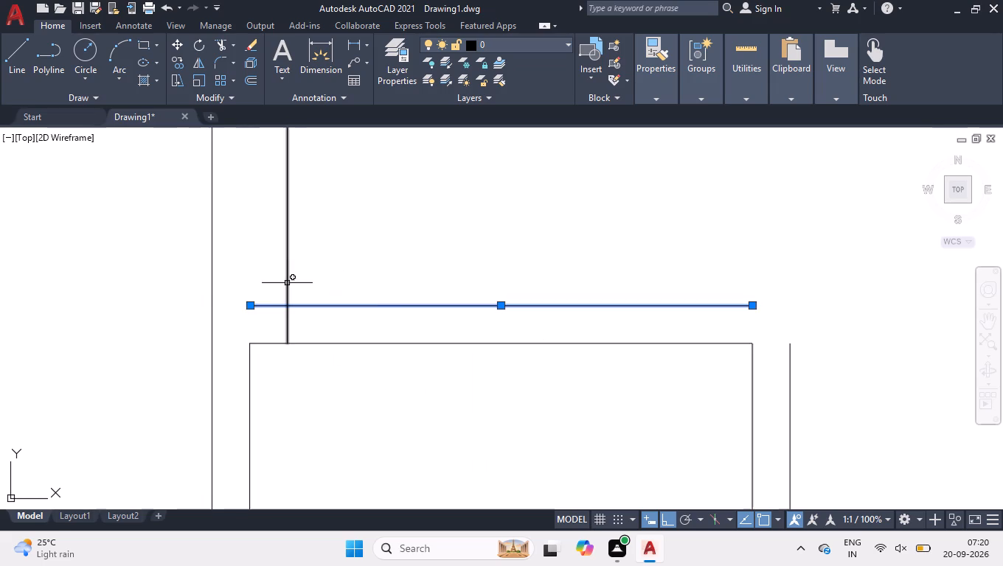
left_click_drag(247, 308, 270, 315)
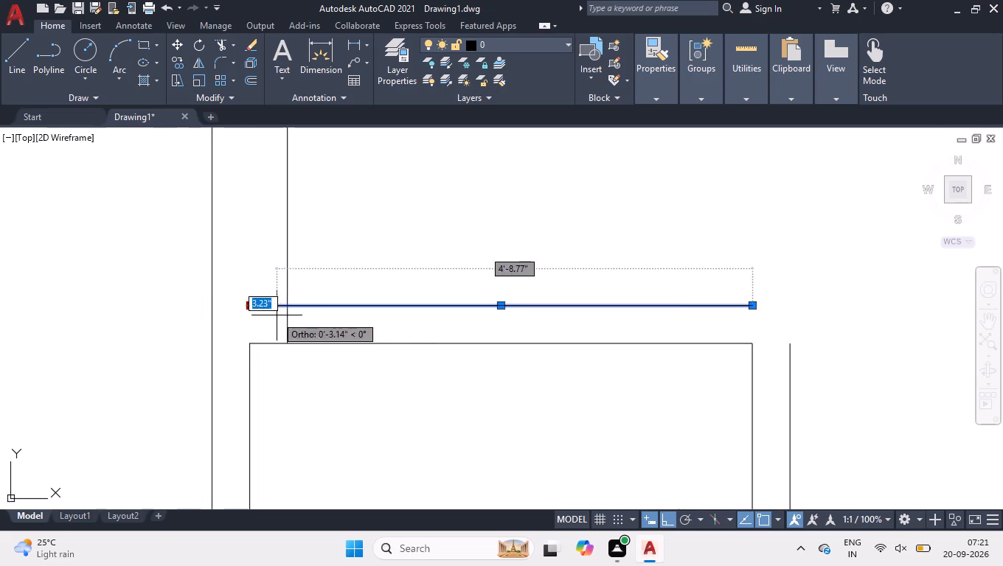
left_click(291, 307)
Fillet the two new offset lines around the small rectangle into a square outer corner.
scroll(263, 263, "down", 5)
scroll(348, 276, "up", 1)
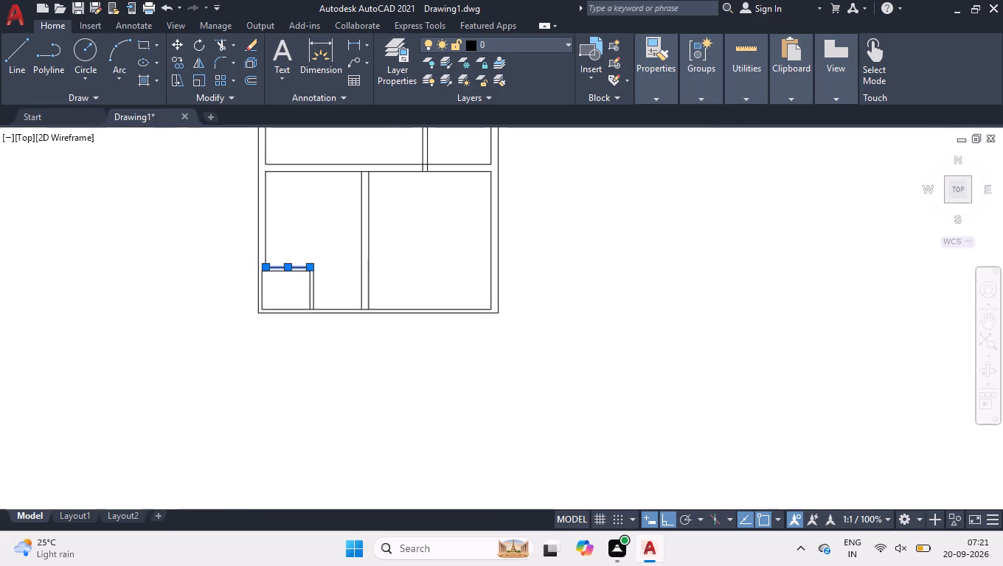
scroll(341, 269, "up", 1)
scroll(208, 285, "up", 2)
left_click(347, 305)
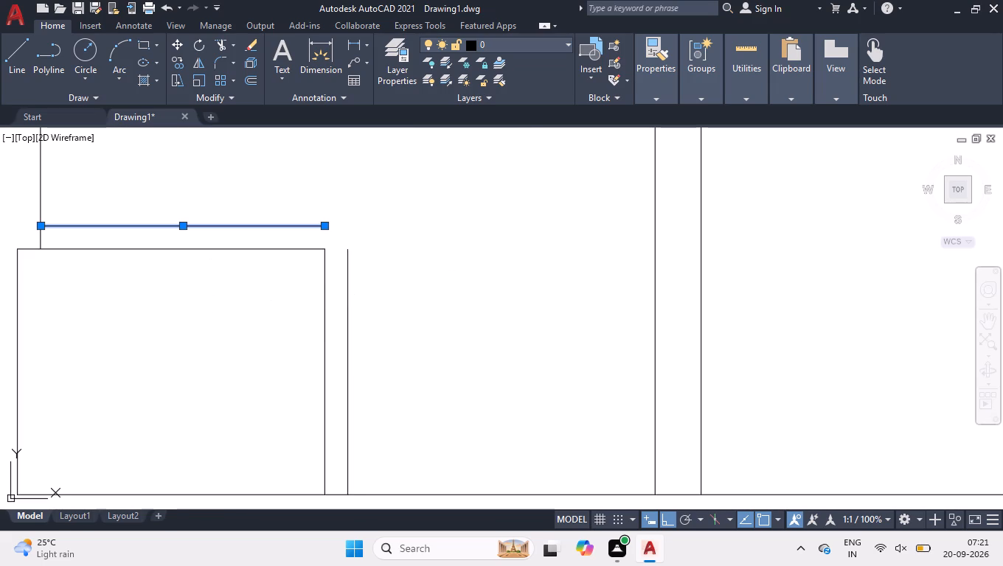
key("f")
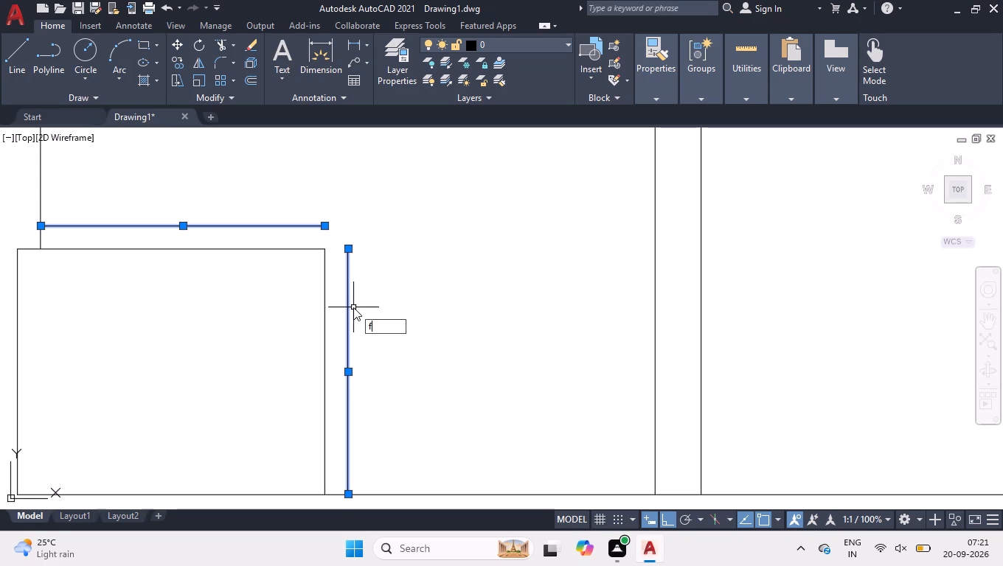
key("Return")
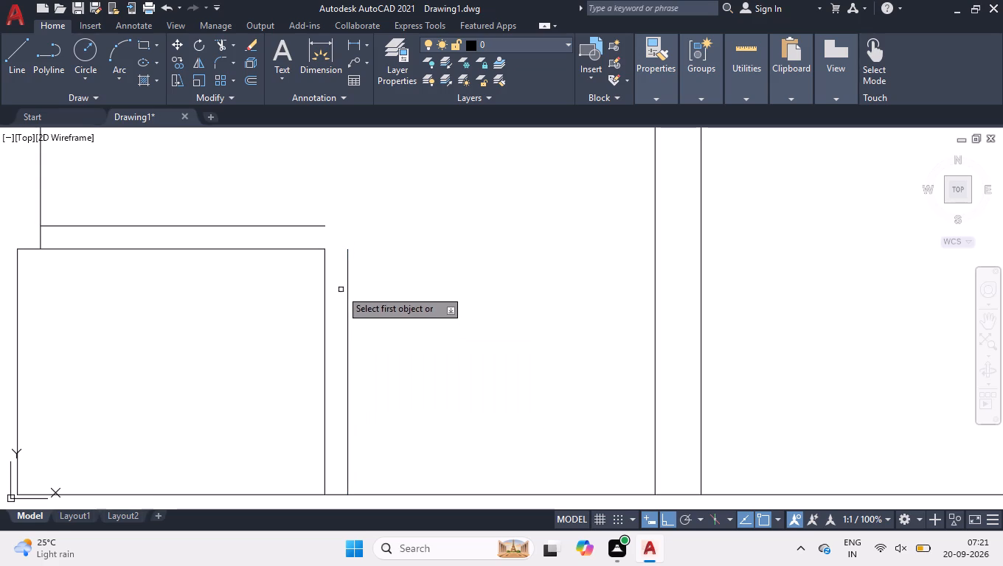
left_click(349, 285)
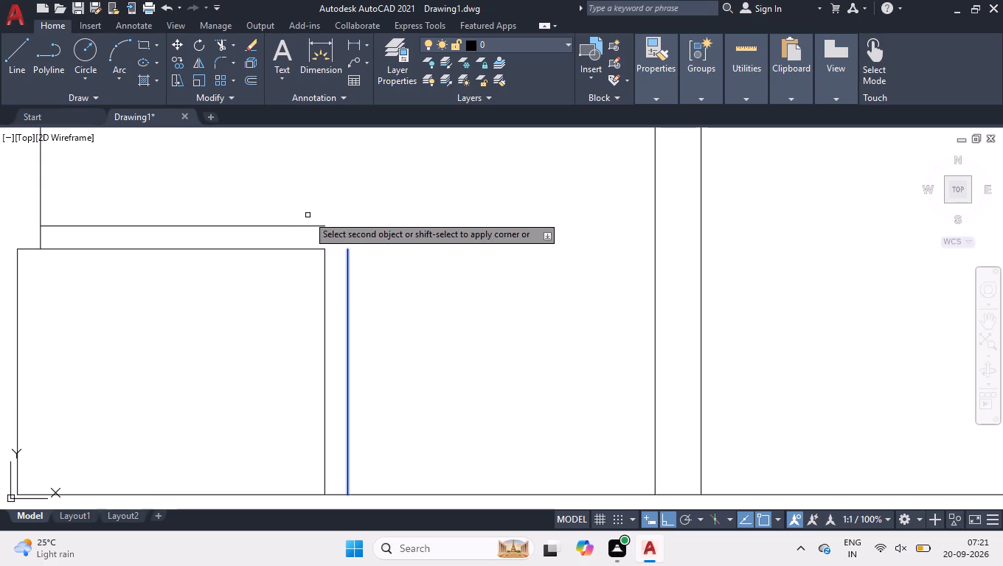
left_click(308, 228)
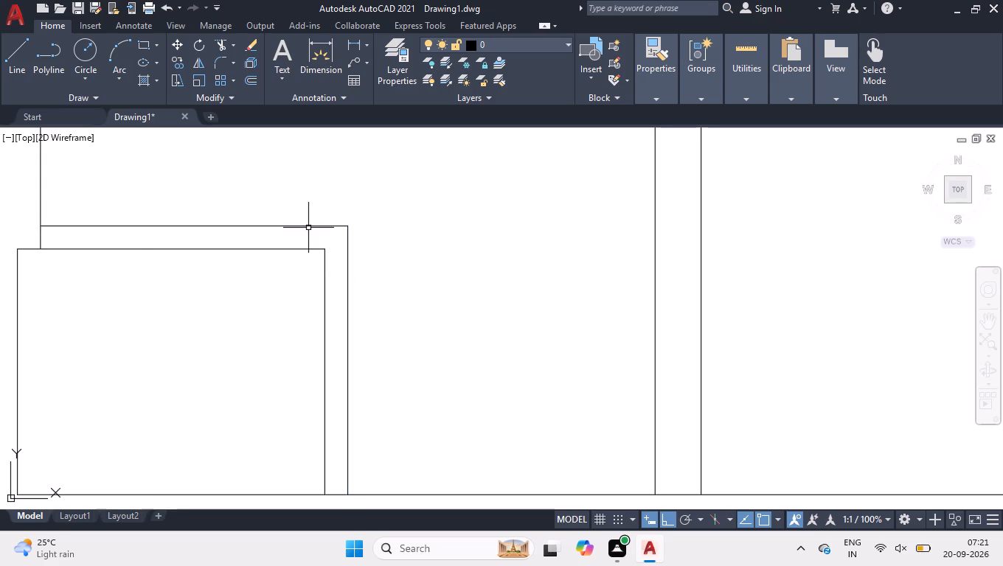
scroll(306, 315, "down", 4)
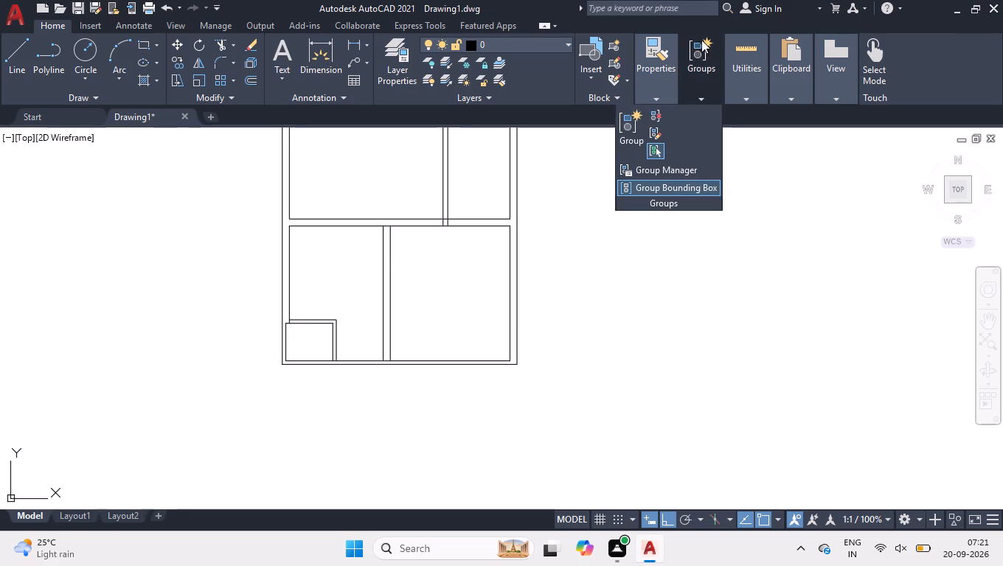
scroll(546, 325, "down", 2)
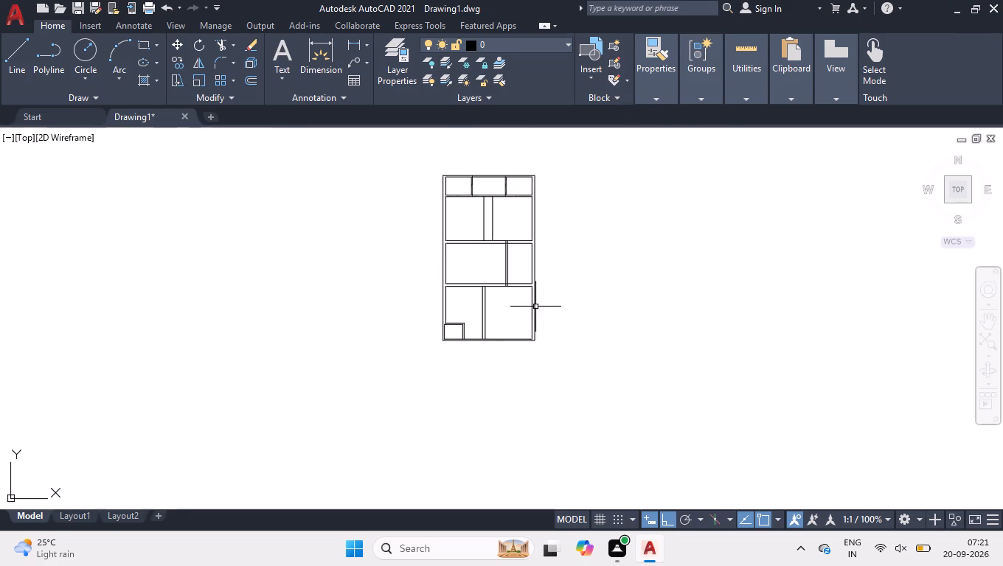
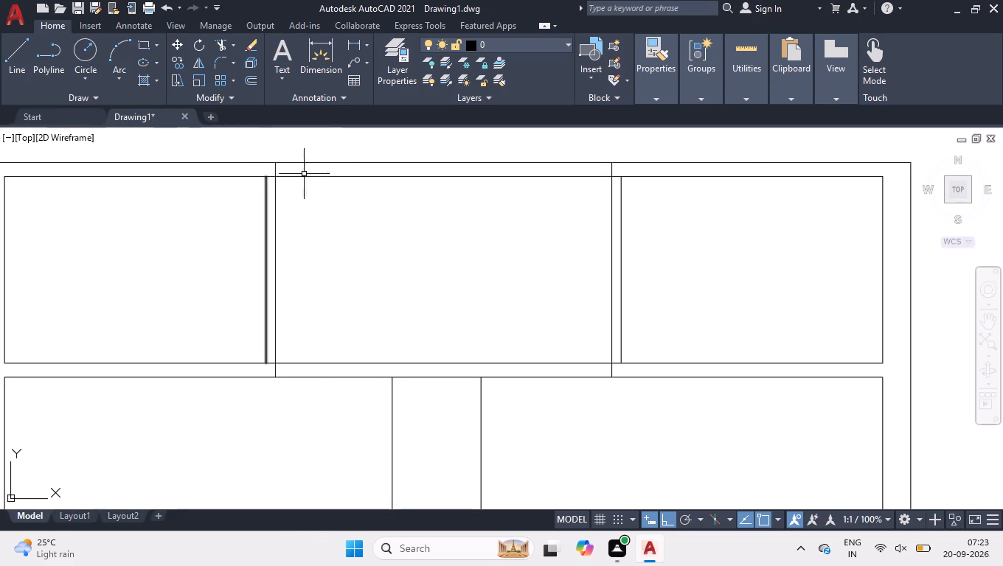
Trim the upper and lower inner wall line segments that cross the gap of the top strip's left dividing wall.
key("t")
key("r")
key("space")
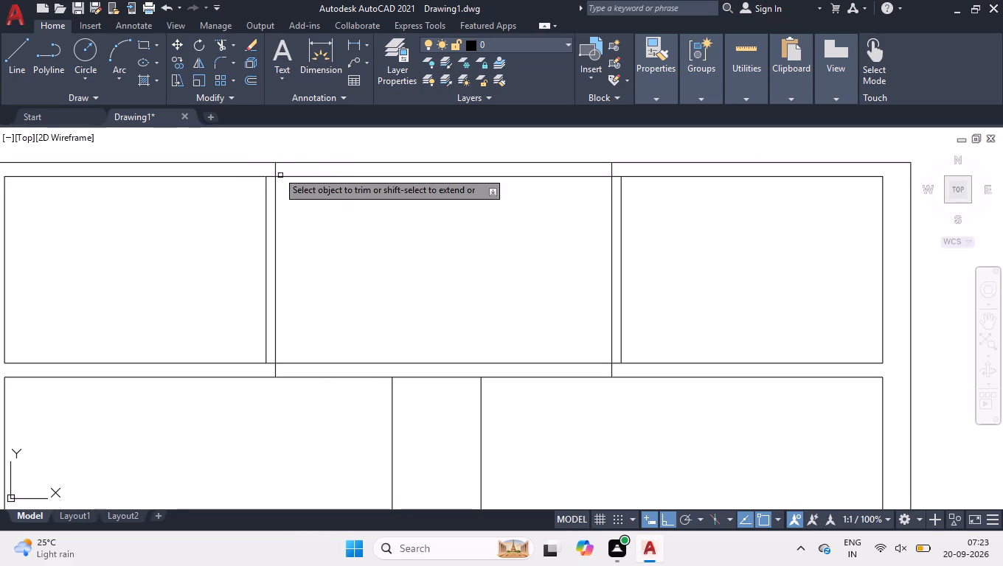
scroll(258, 161, "up", 3)
left_click_drag(274, 178, 269, 201)
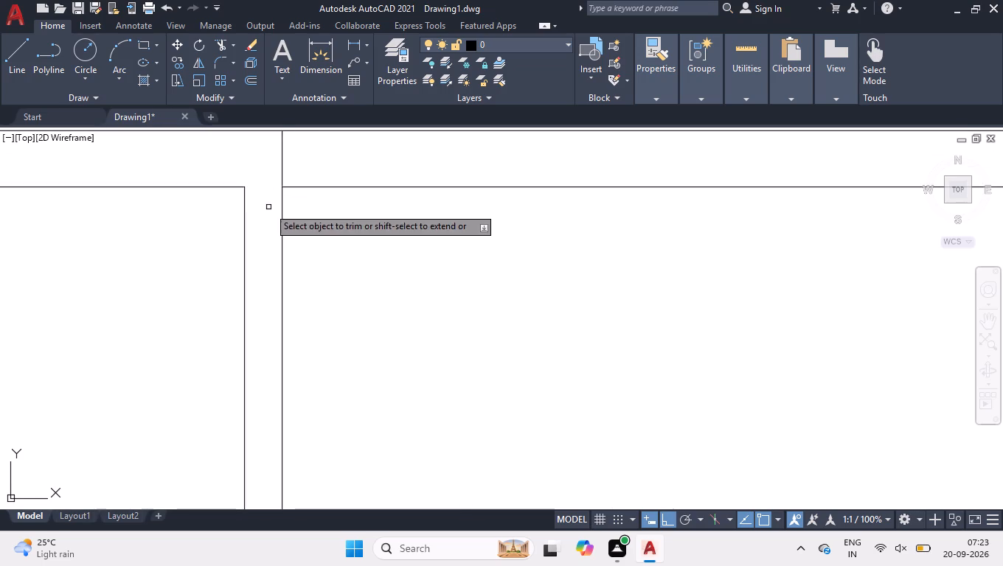
scroll(364, 151, "down", 1)
scroll(340, 211, "down", 2)
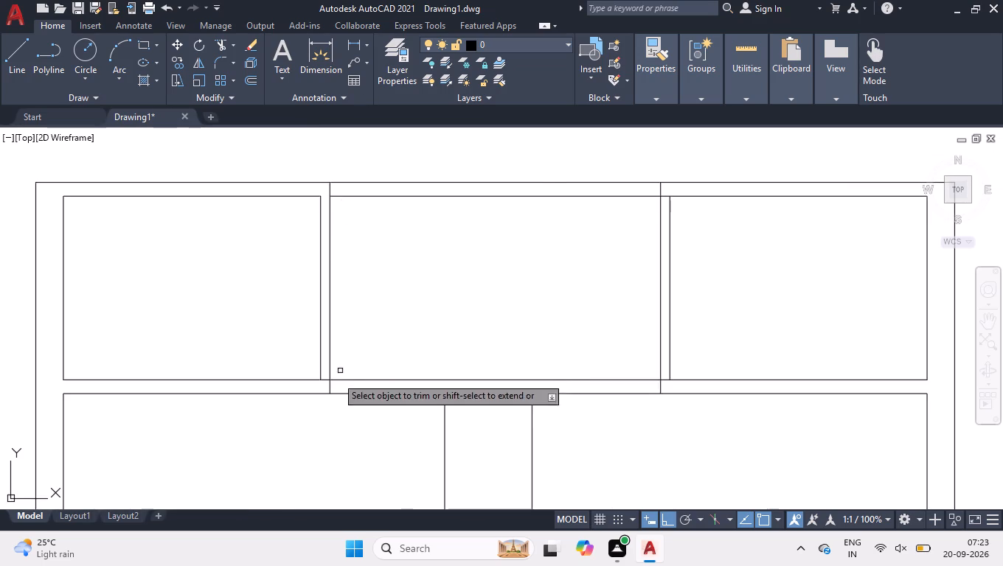
scroll(324, 391, "up", 3)
left_click_drag(319, 373, 321, 364)
left_click(319, 340)
key("space")
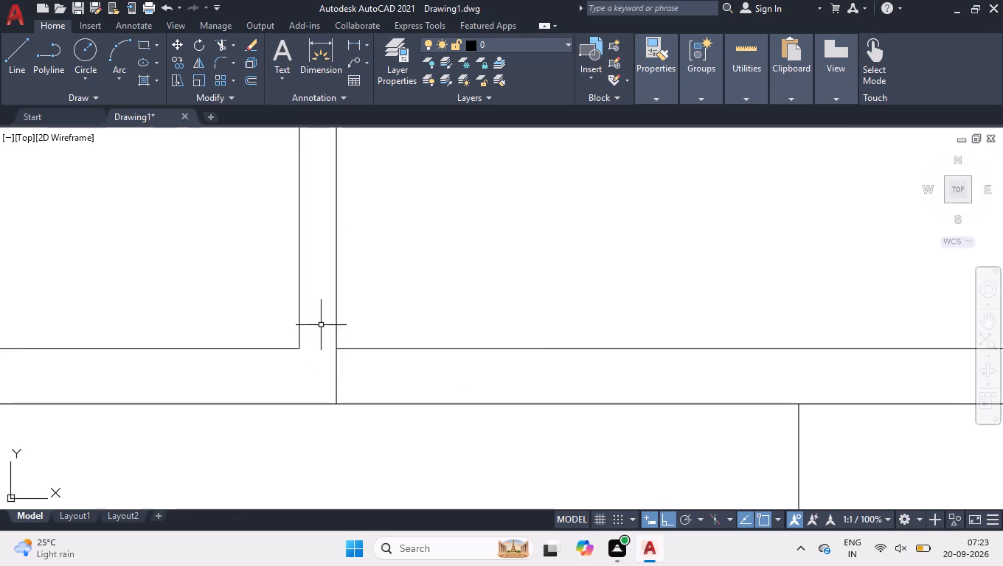
Trim the upper and lower inner wall line segments that cross the gap of the top strip's right dividing wall.
scroll(315, 325, "down", 5)
scroll(480, 268, "up", 2)
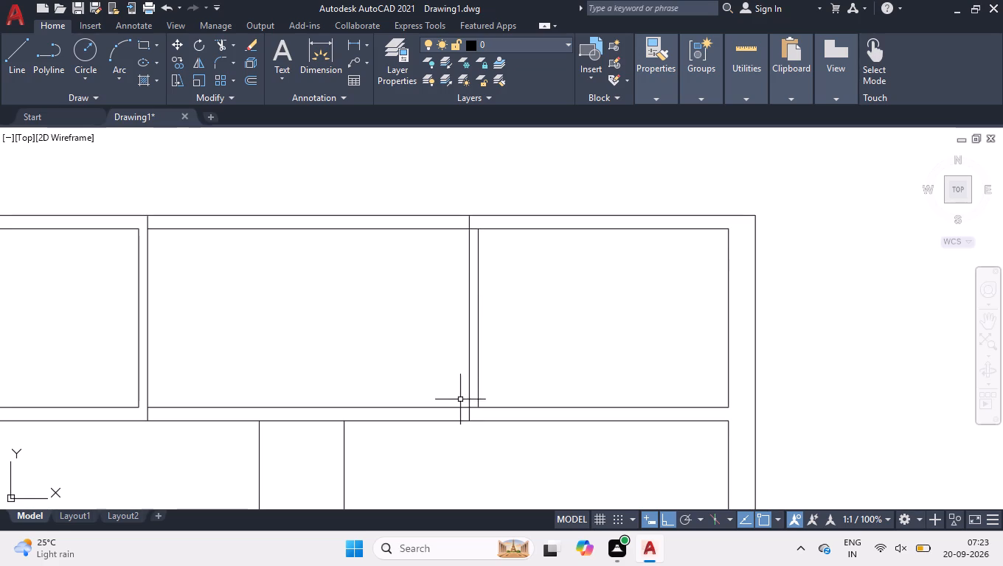
scroll(462, 381, "up", 1)
key("space")
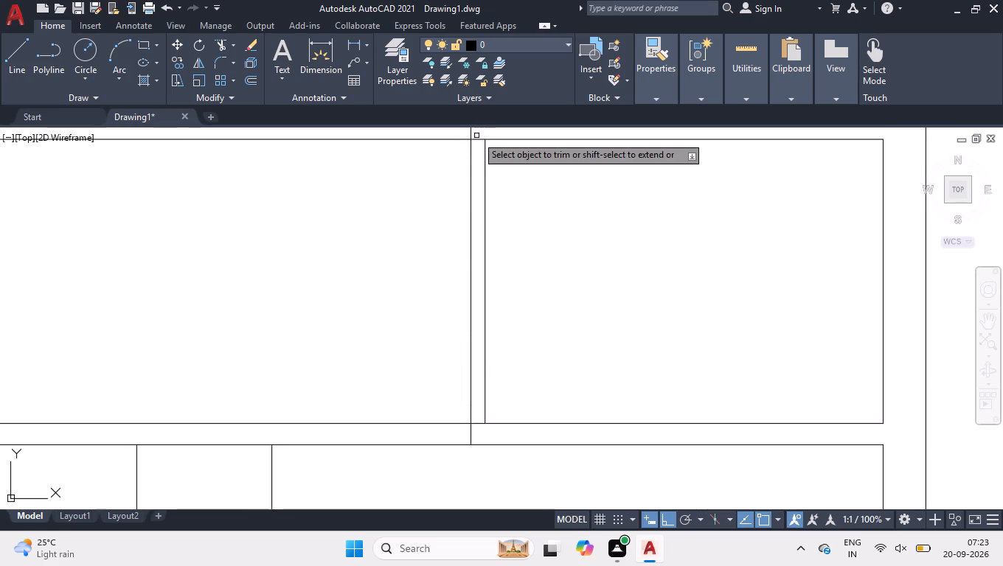
left_click(476, 136)
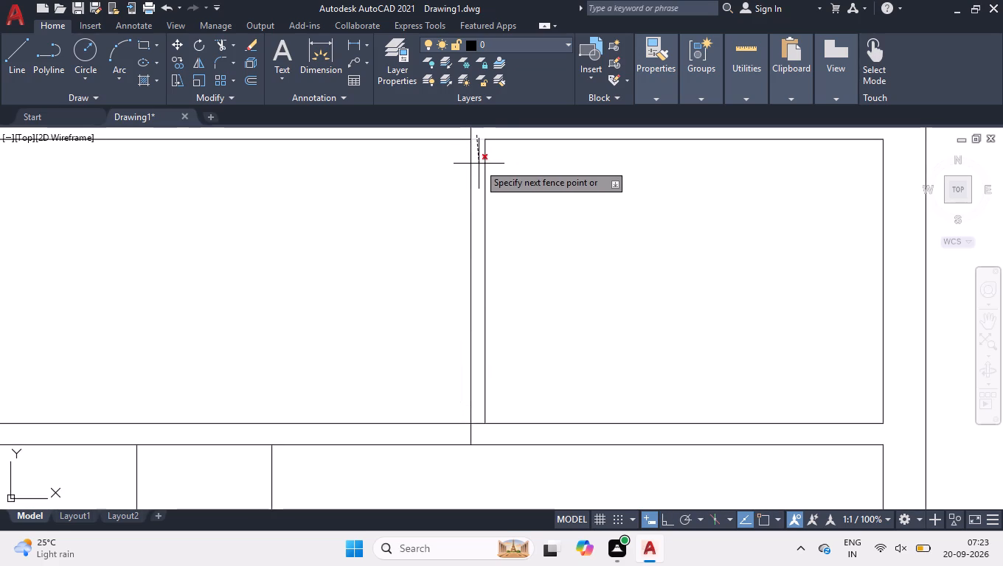
left_click(479, 164)
left_click(478, 427)
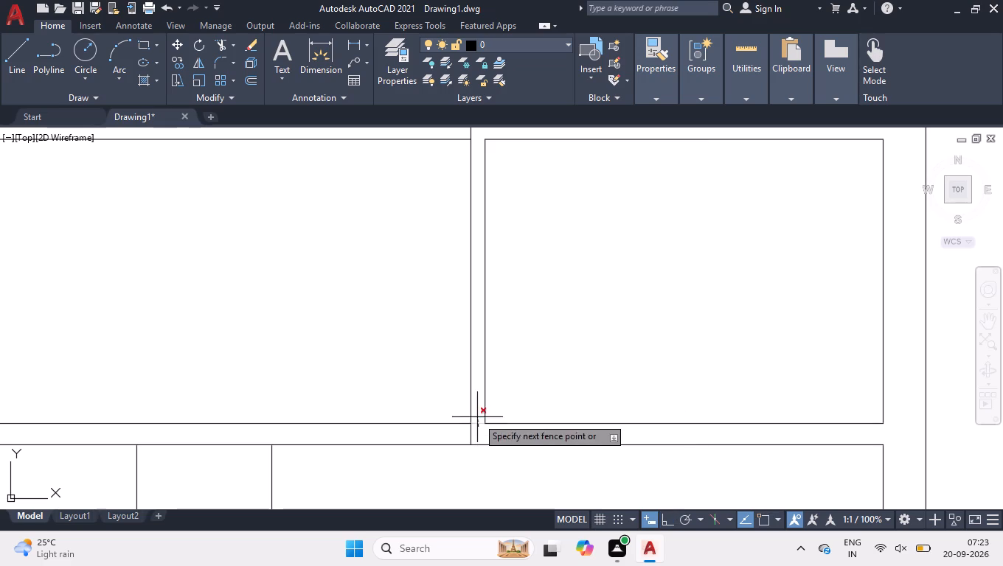
left_click(477, 417)
key("space")
scroll(479, 388, "down", 2)
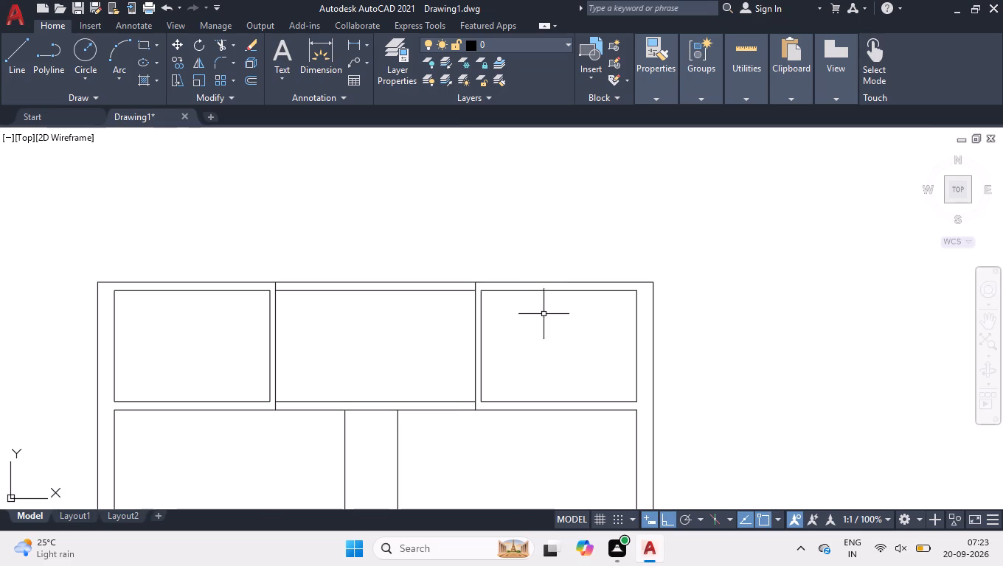
Trim away the outer and inner top wall lines across the top strip's middle part.
scroll(534, 221, "down", 2)
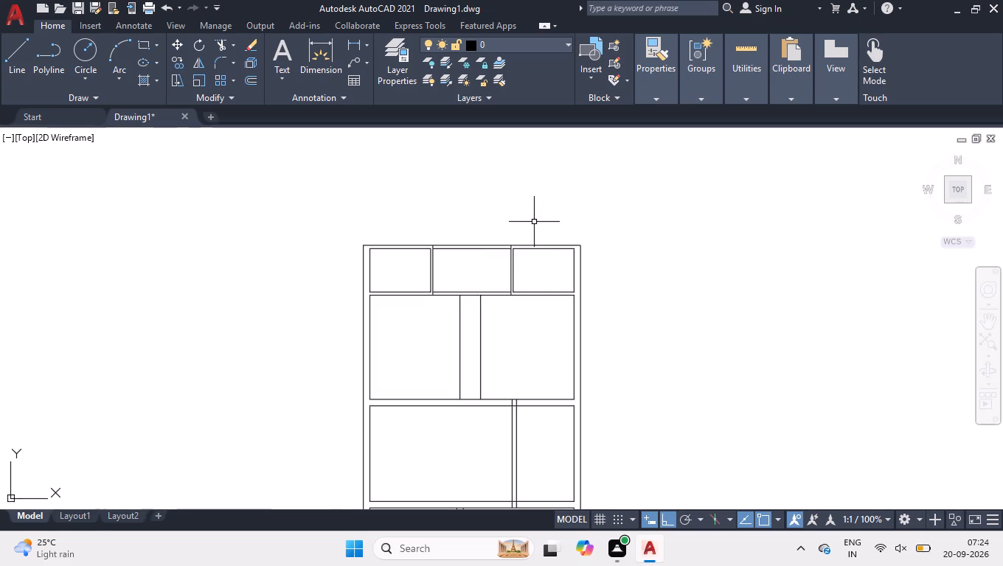
scroll(508, 250, "up", 3)
key("space")
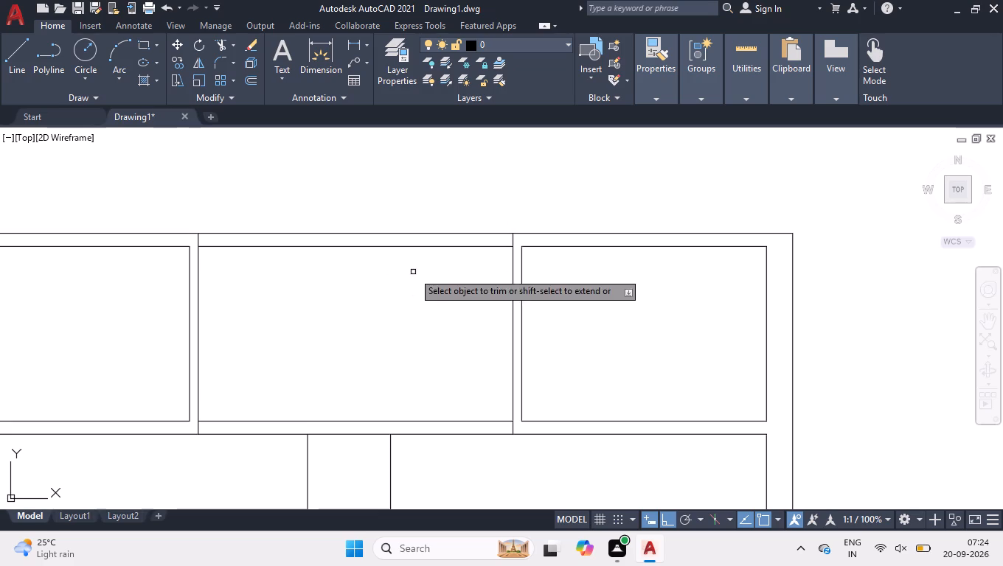
left_click(406, 276)
left_click(441, 209)
key("space")
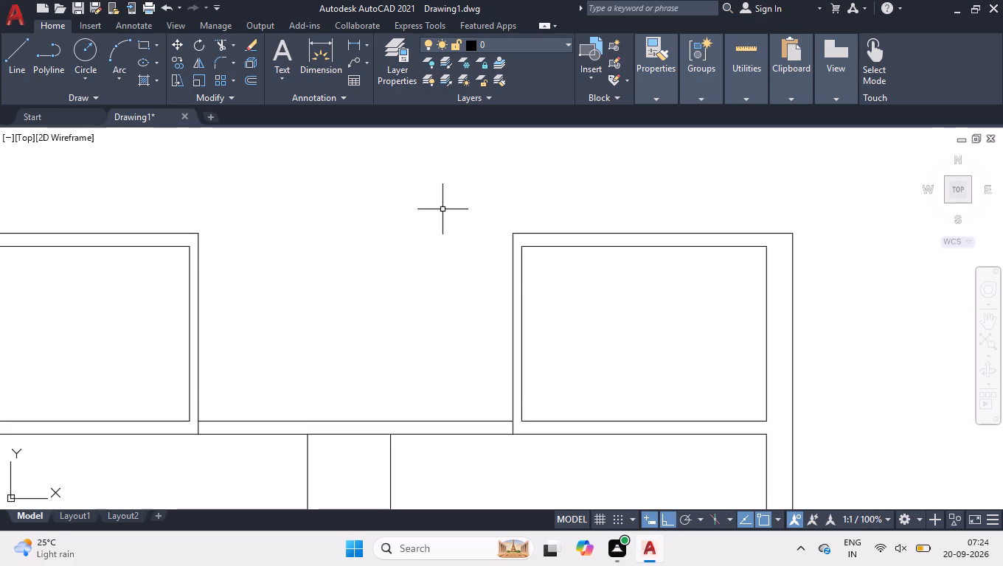
Draw separate outer and inner top wall lines across the middle part, running the inner one from the right room's upper-left corner to the left divider.
key("l")
key("Return")
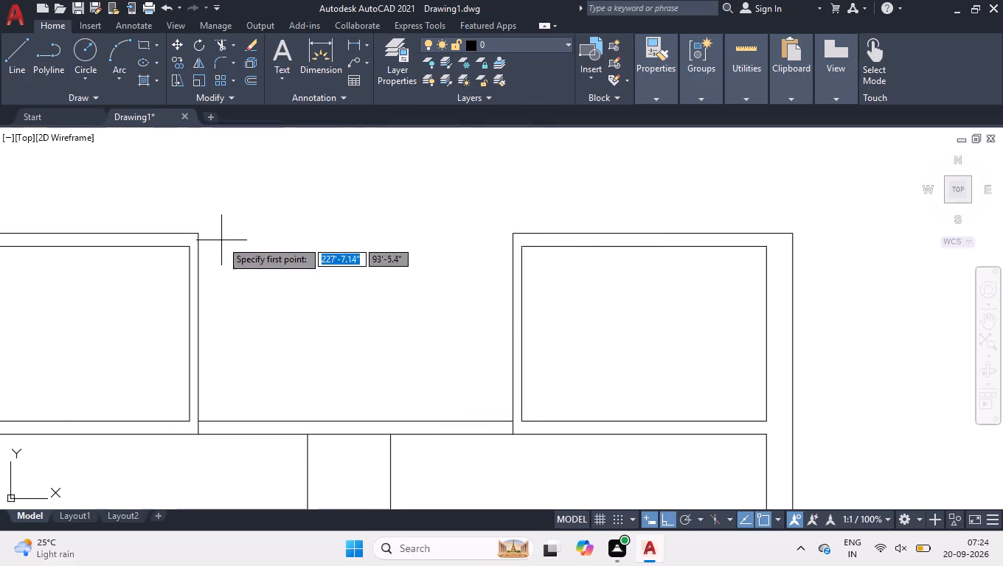
left_click(202, 231)
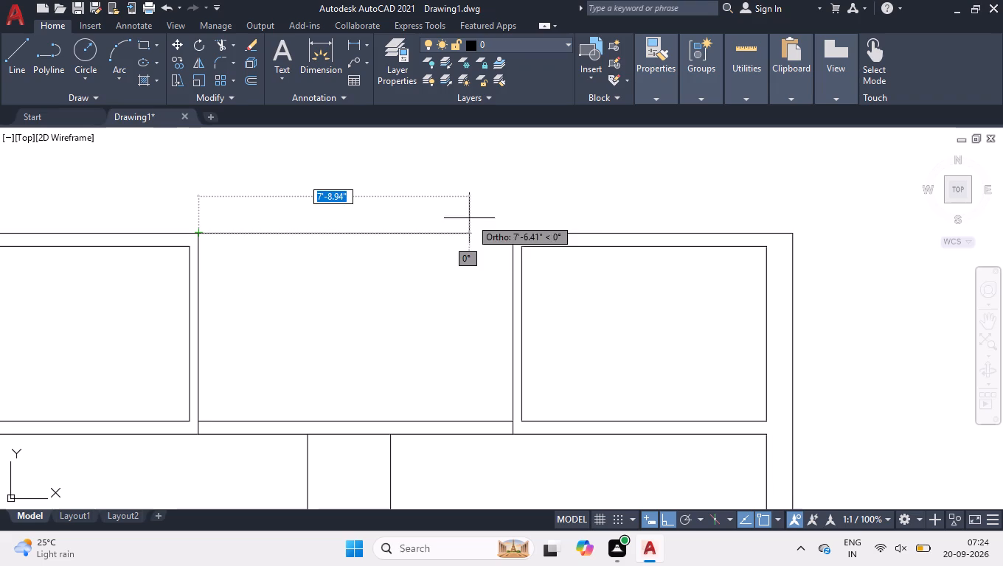
left_click(517, 237)
key("space")
key("space")
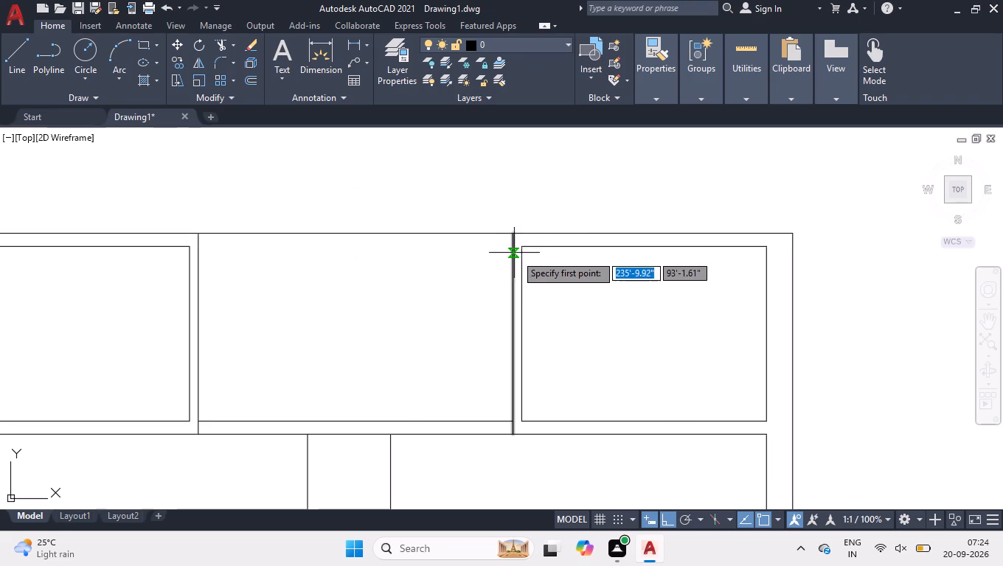
left_click(523, 248)
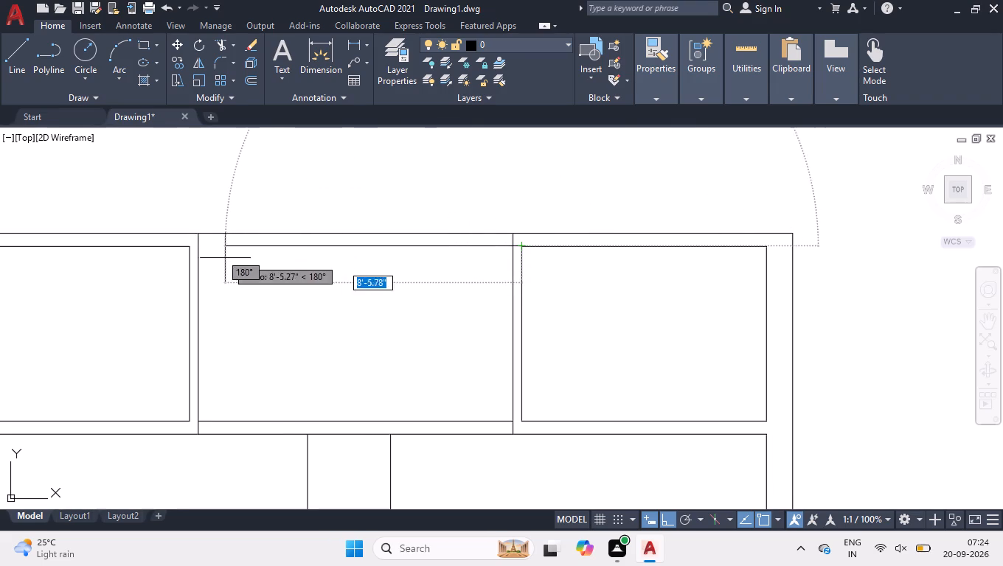
left_click(198, 245)
key("space")
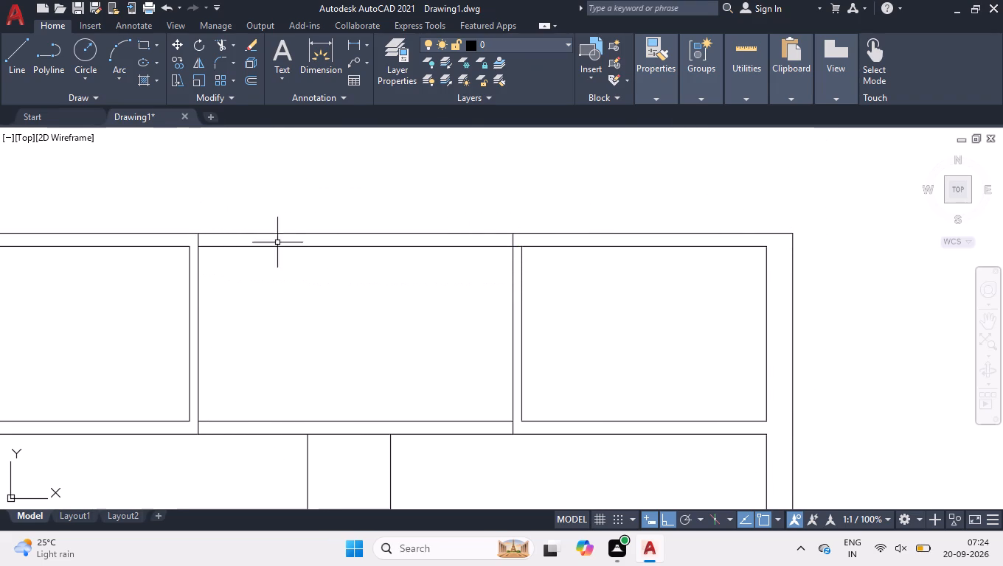
Shorten the right end of the new inner top wall line to meet the middle part's right edge.
left_click(381, 245)
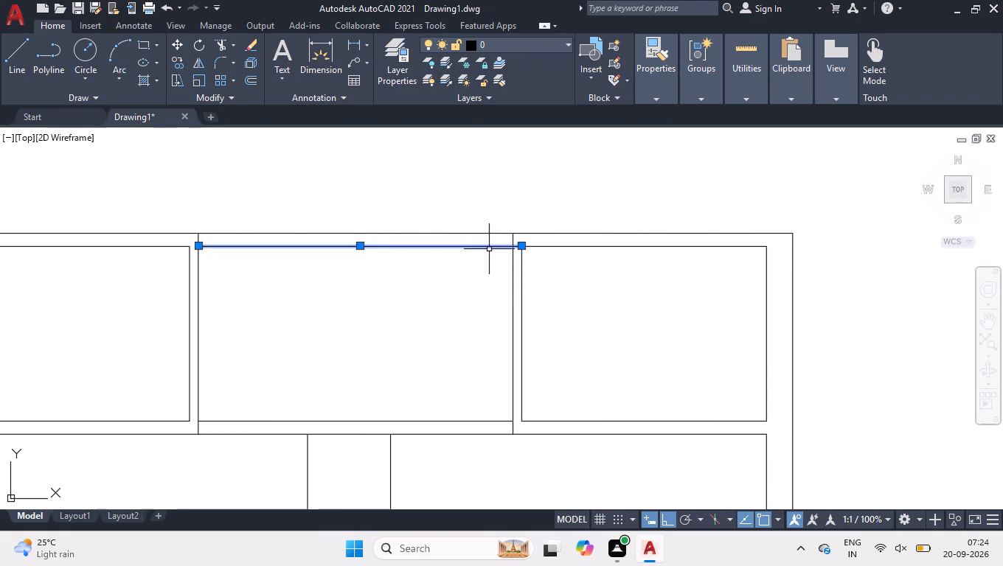
scroll(499, 251, "up", 6)
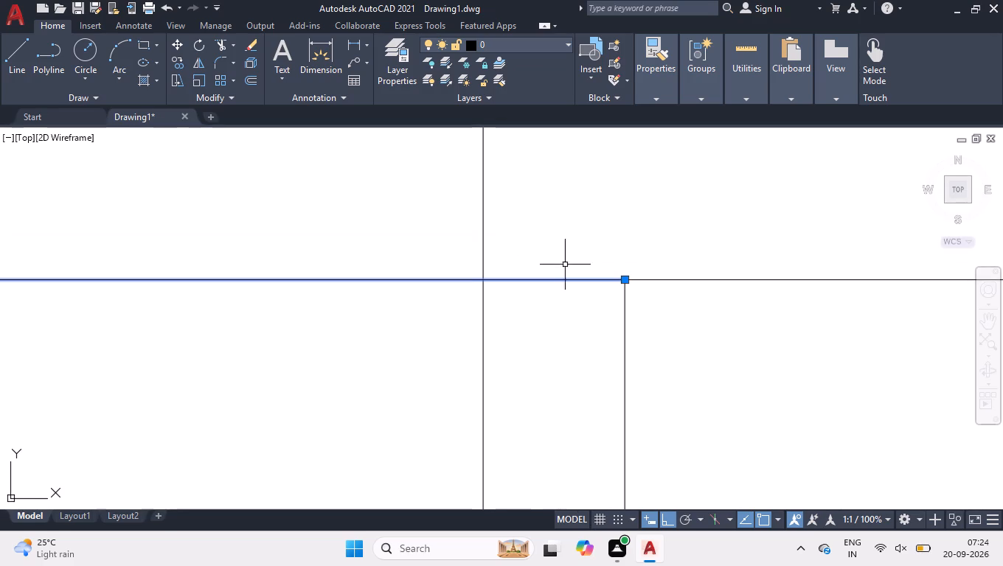
left_click(626, 281)
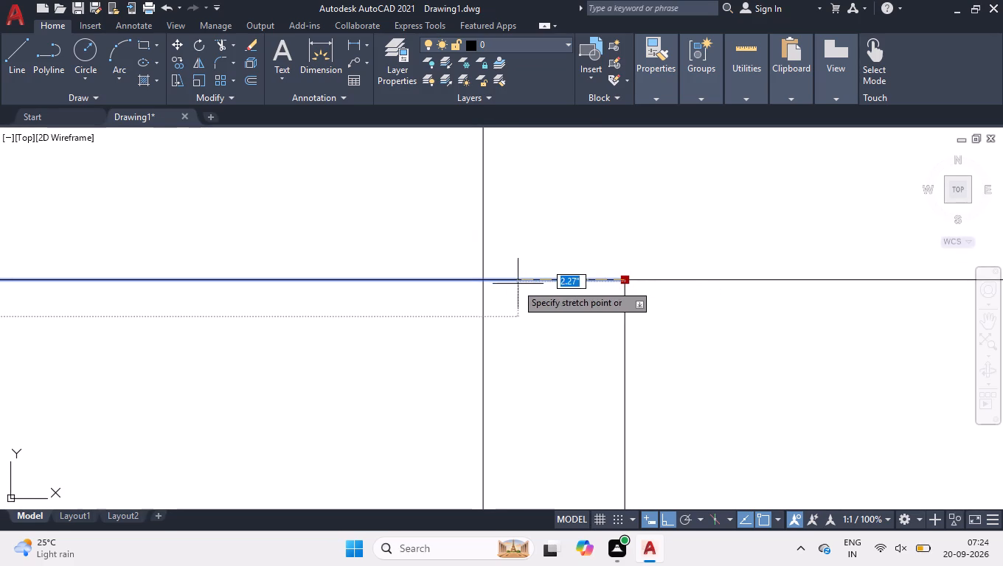
left_click(485, 278)
right_click(472, 269)
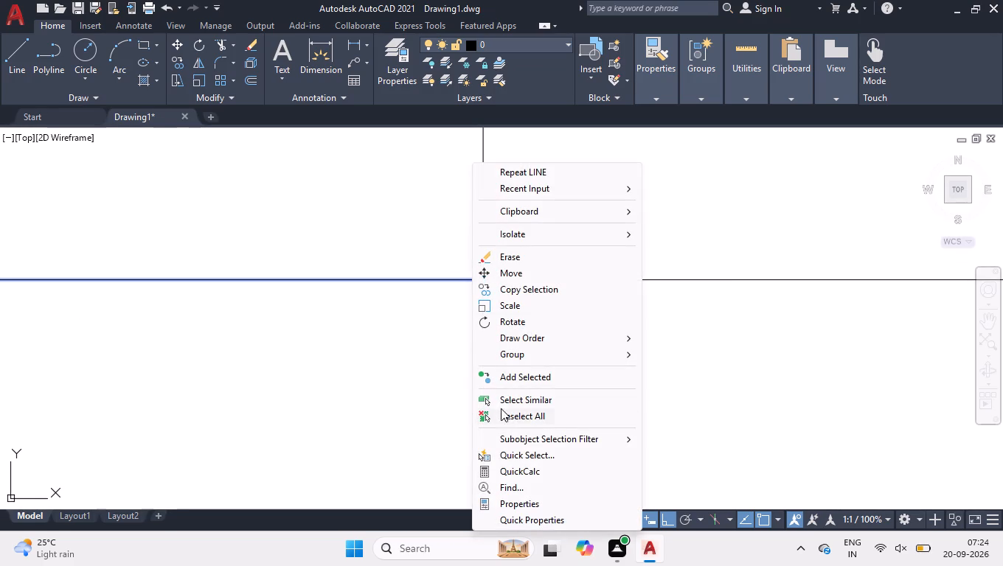
left_click(506, 414)
scroll(493, 293, "down", 5)
scroll(647, 212, "down", 3)
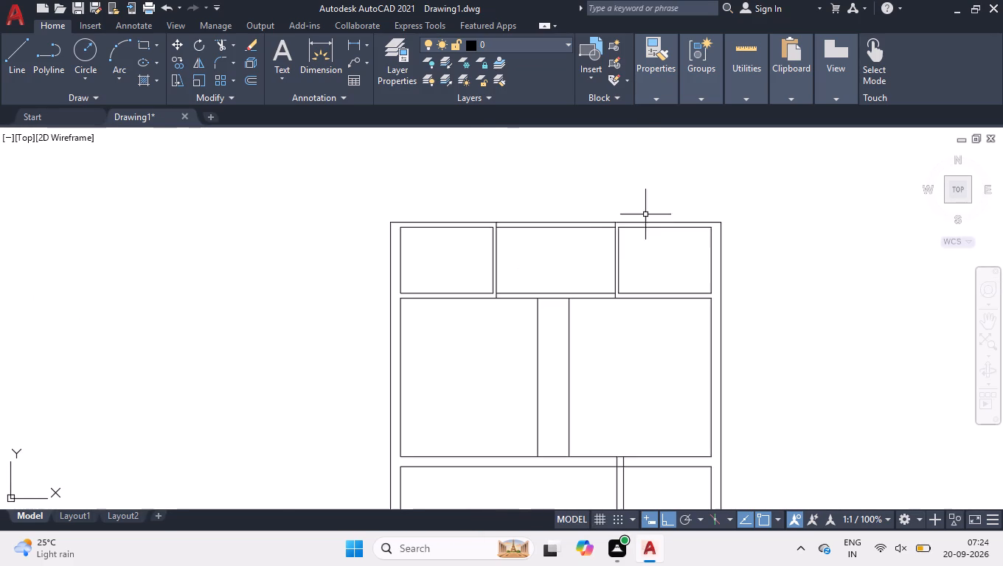
Measure the distances around the top strip and the rooms just below it.
scroll(596, 258, "up", 2)
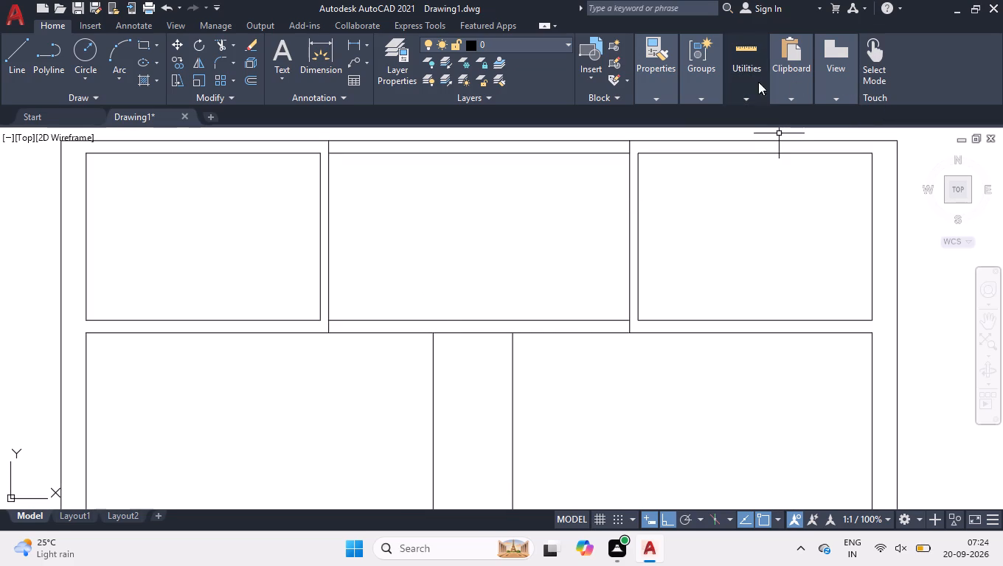
left_click(721, 114)
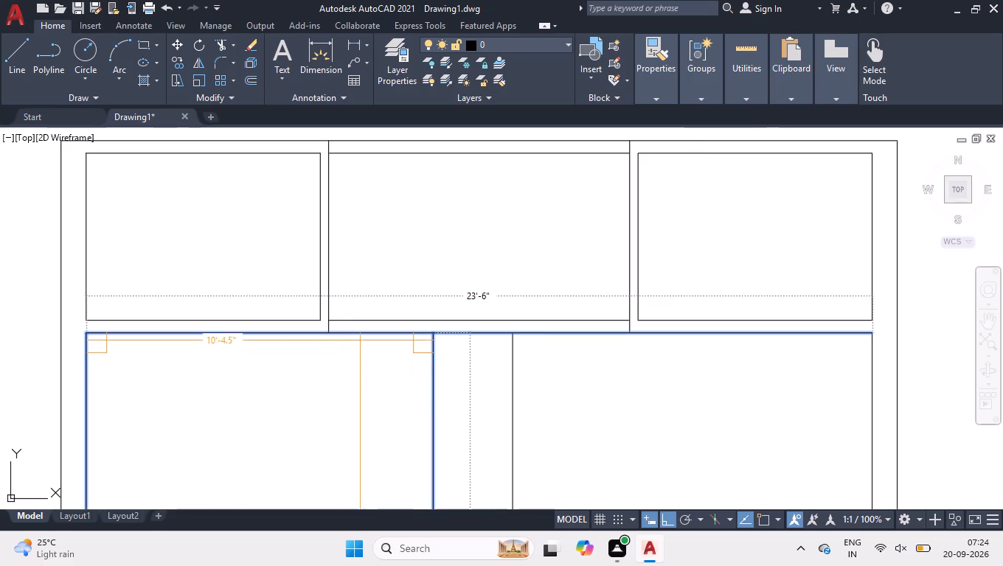
key("space")
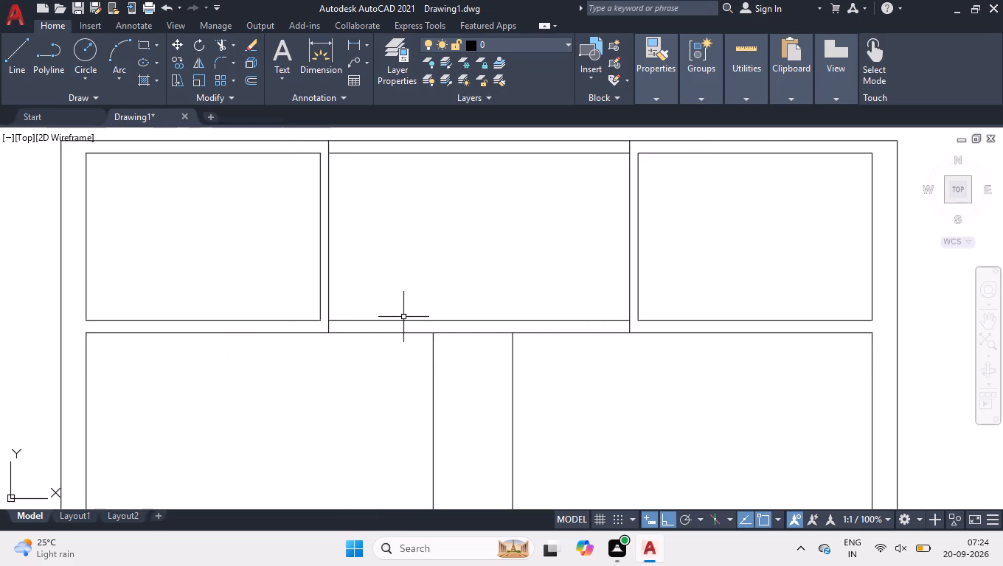
Offset the middle part's lower inner wall line 4.5" upward.
type("og")
key("BackSpace")
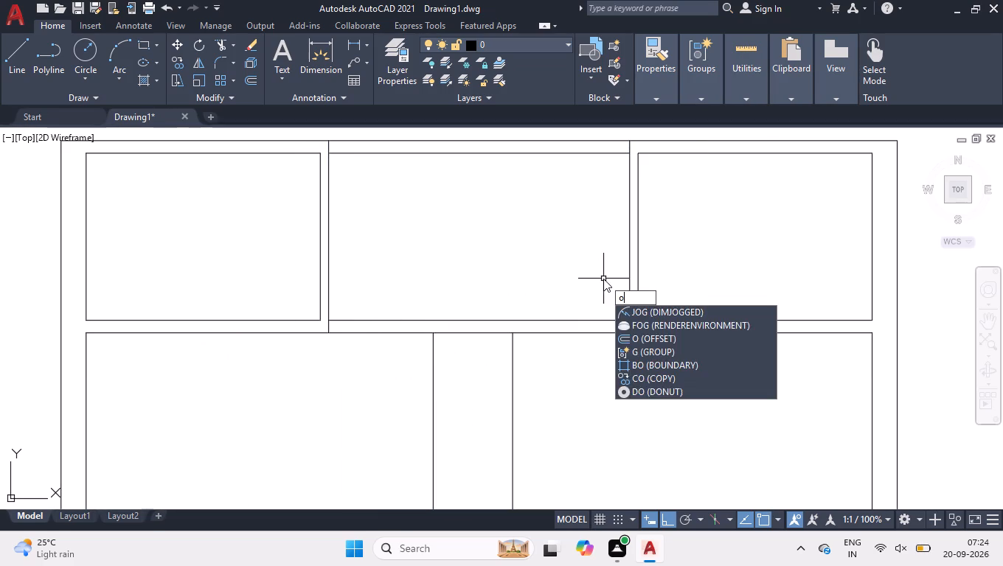
type("ff")
key("Return")
type("4.5")
key("Return")
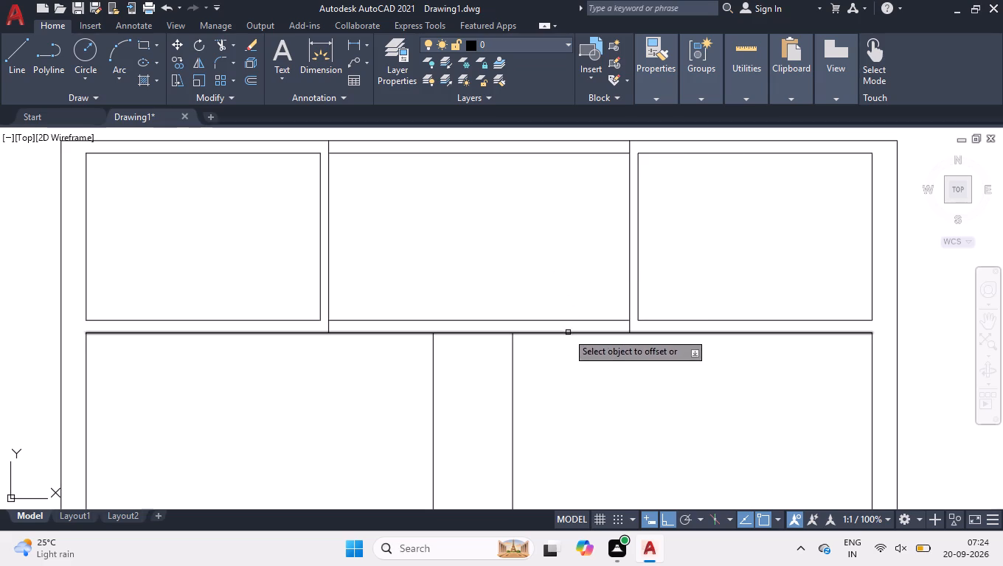
left_click(568, 319)
left_click(566, 298)
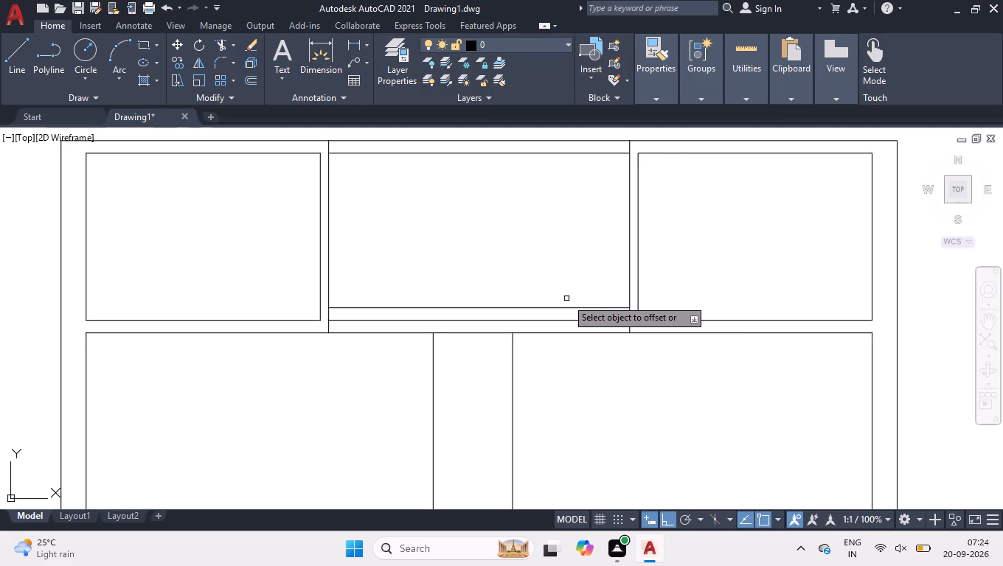
key("space")
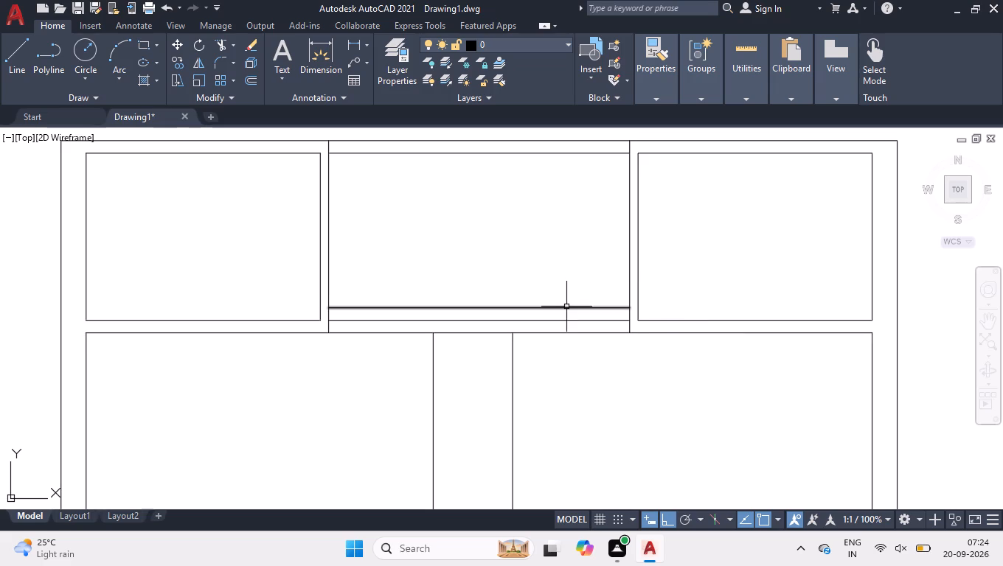
left_click(568, 305)
left_click(571, 285)
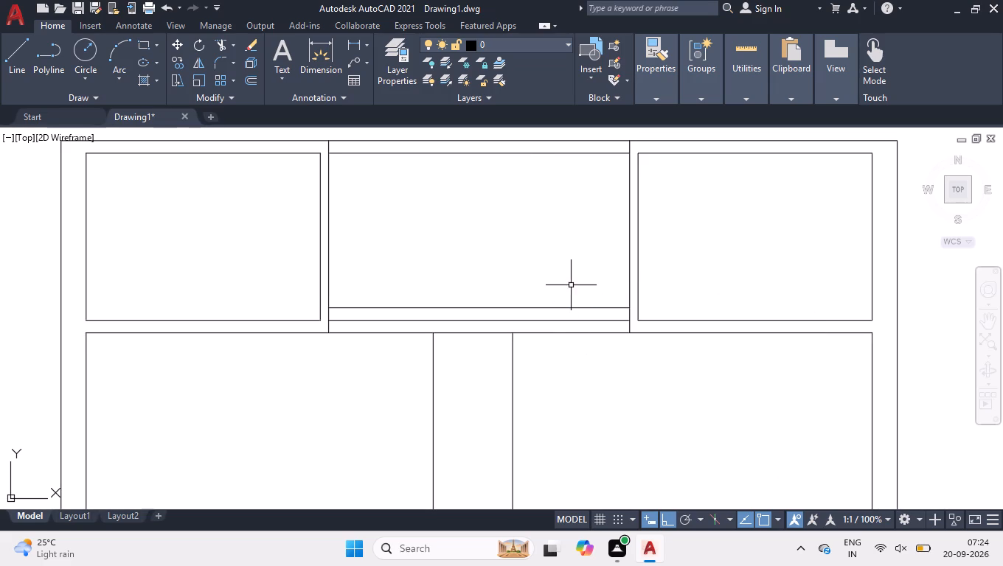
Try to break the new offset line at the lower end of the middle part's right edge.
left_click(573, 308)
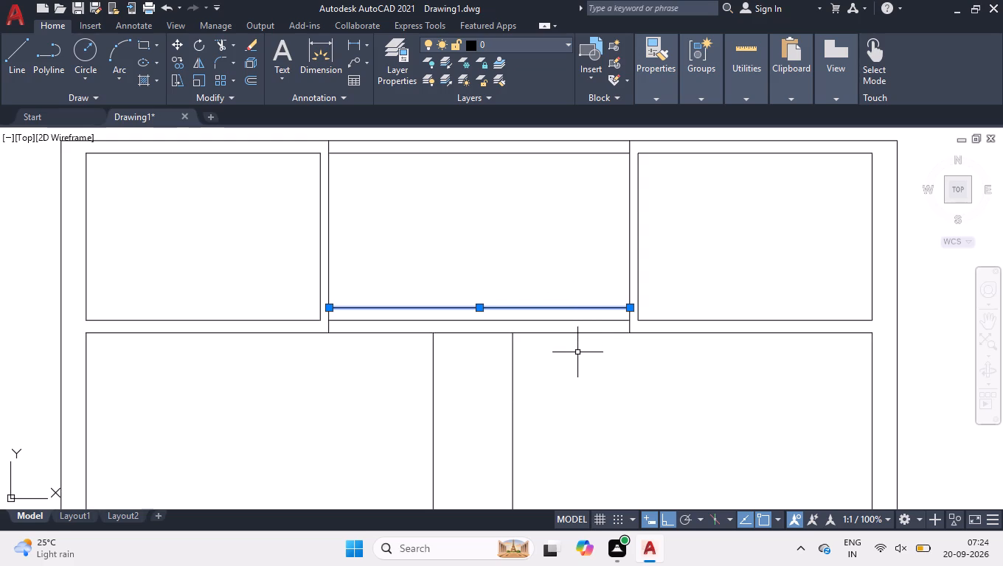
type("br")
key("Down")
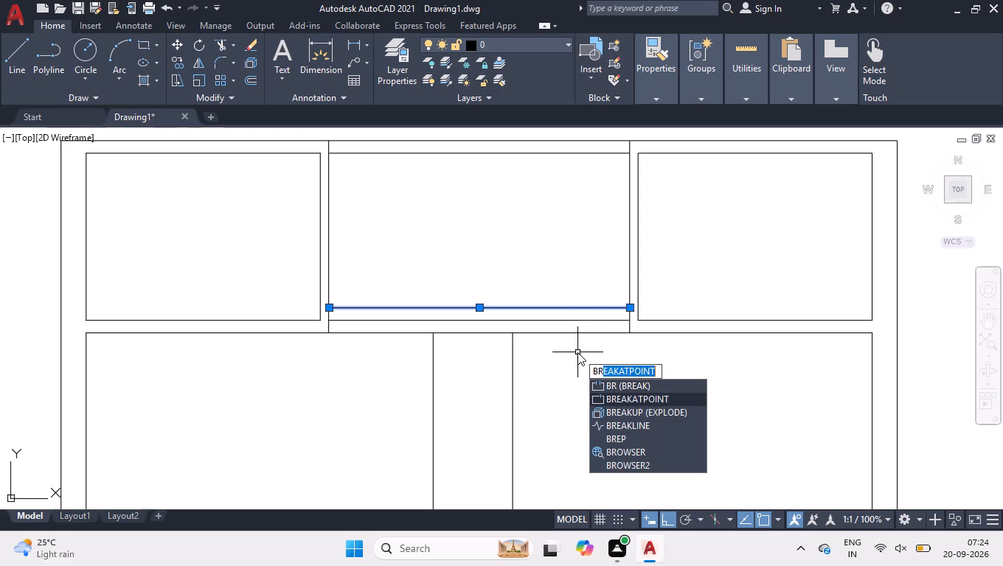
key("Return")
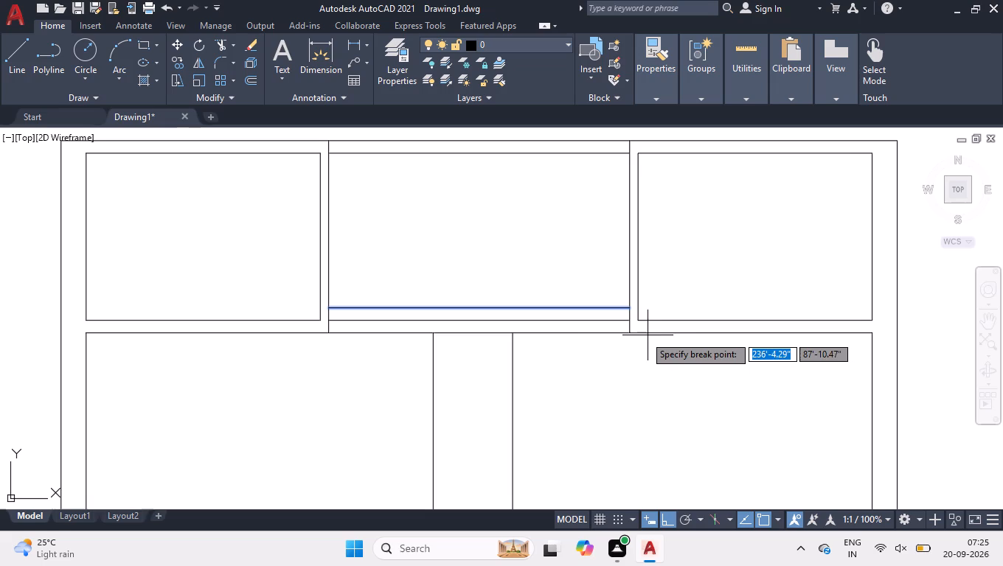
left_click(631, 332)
Break the wall line along the top of the rooms below the strip at the middle part's left and right edges.
key("space")
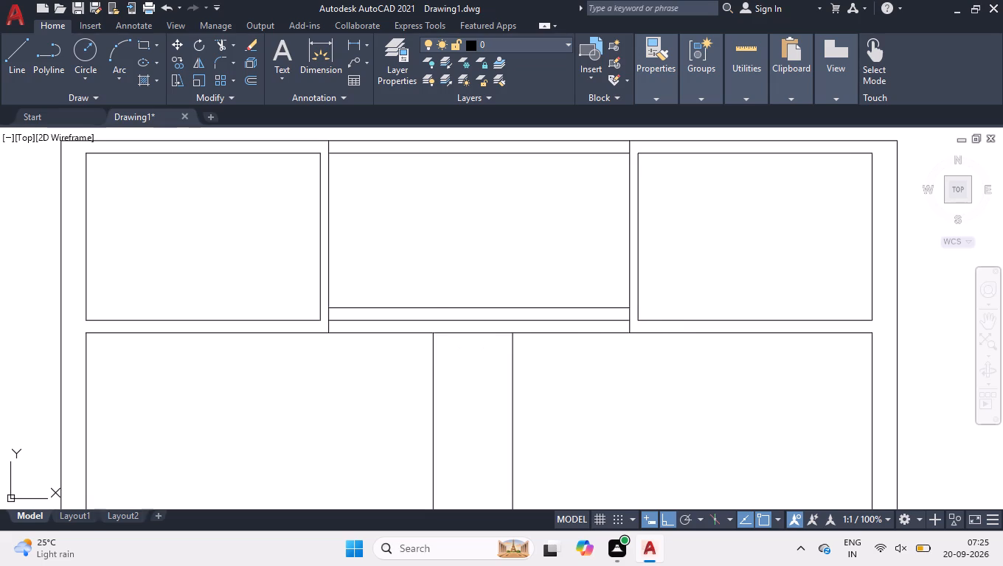
left_click(338, 333)
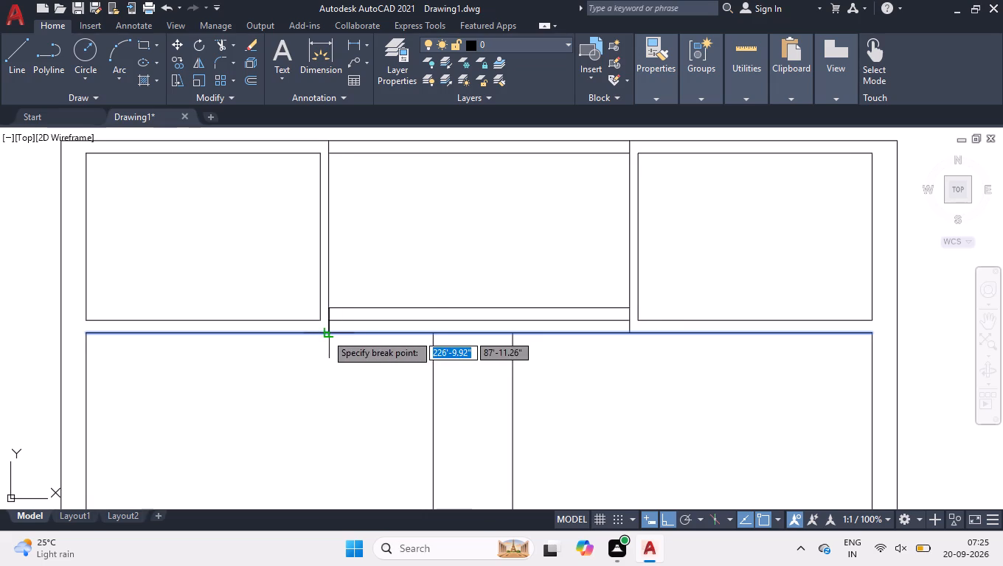
left_click(326, 334)
key("space")
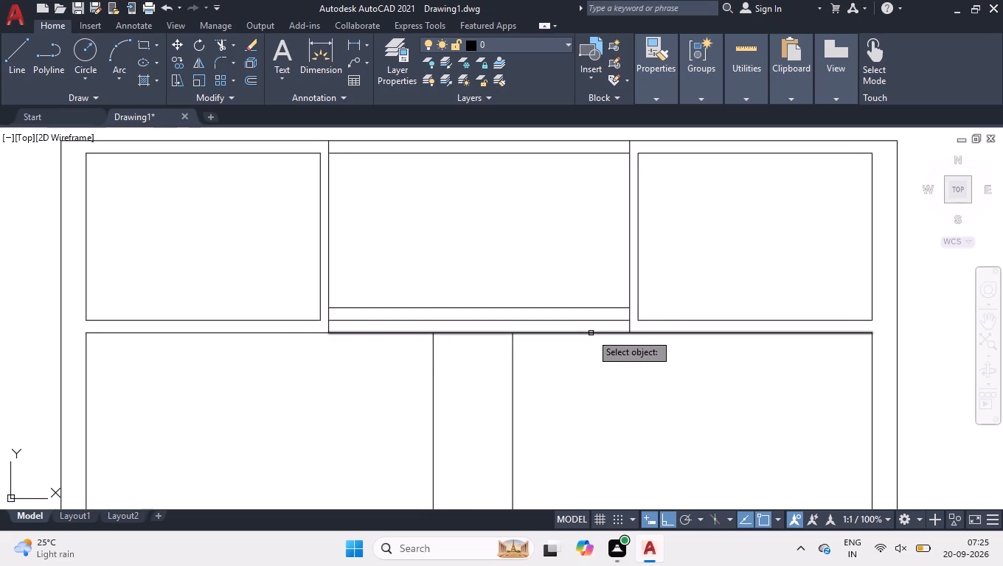
left_click(591, 333)
left_click(630, 334)
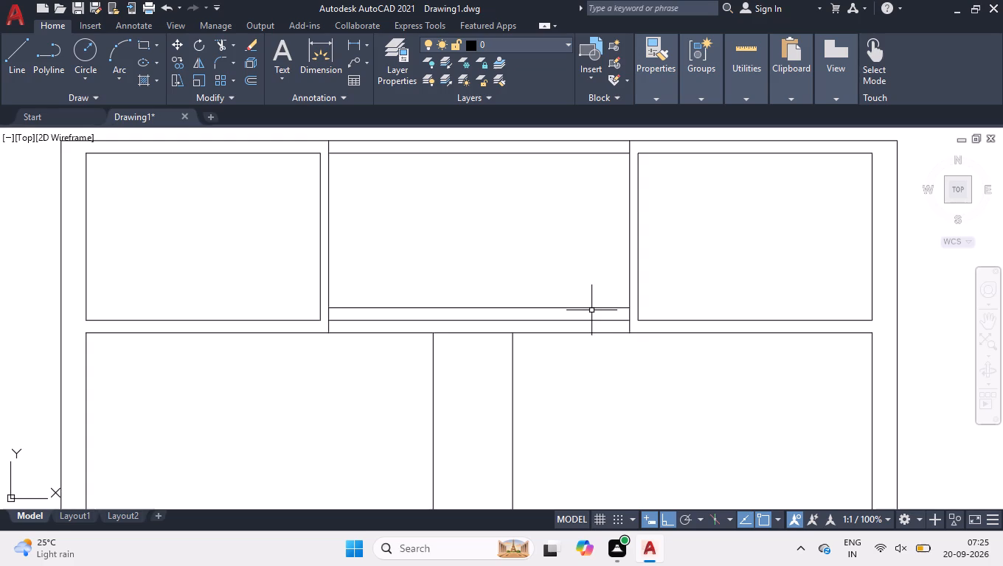
Set the colour of the middle part's two top lines, its upper offset line and the broken-out bottom segment to index colour 254.
left_click(591, 312)
left_click(583, 287)
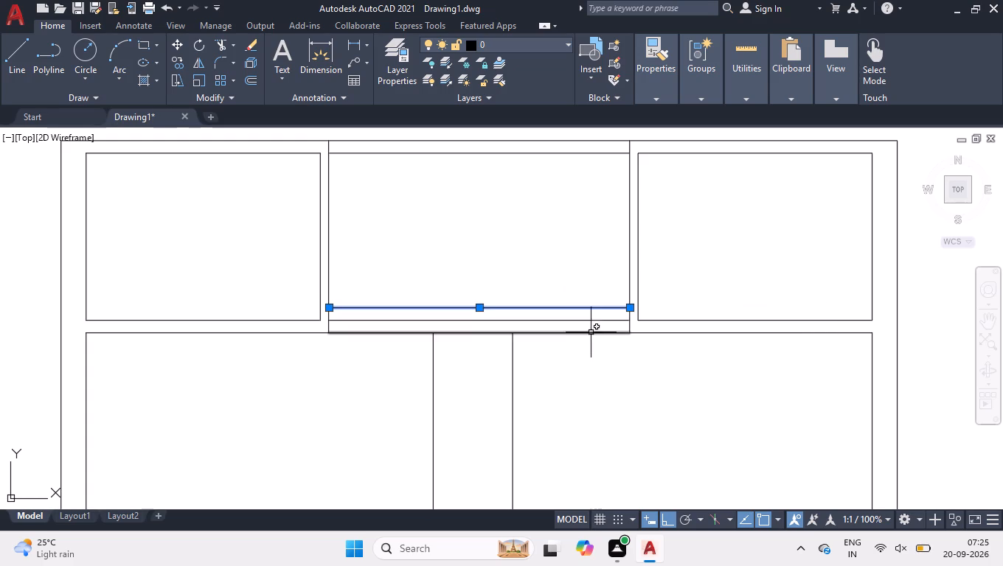
left_click(590, 331)
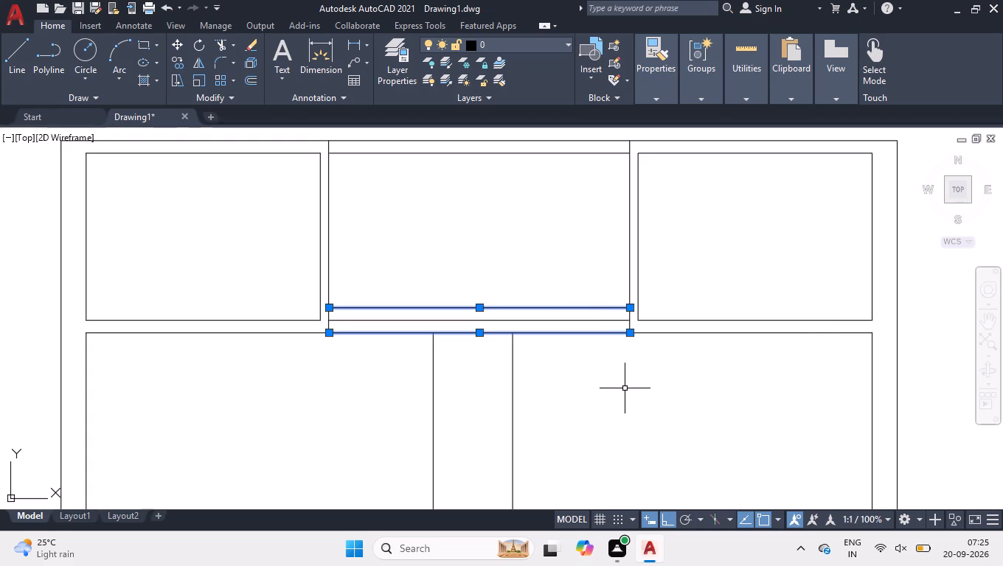
left_click(479, 185)
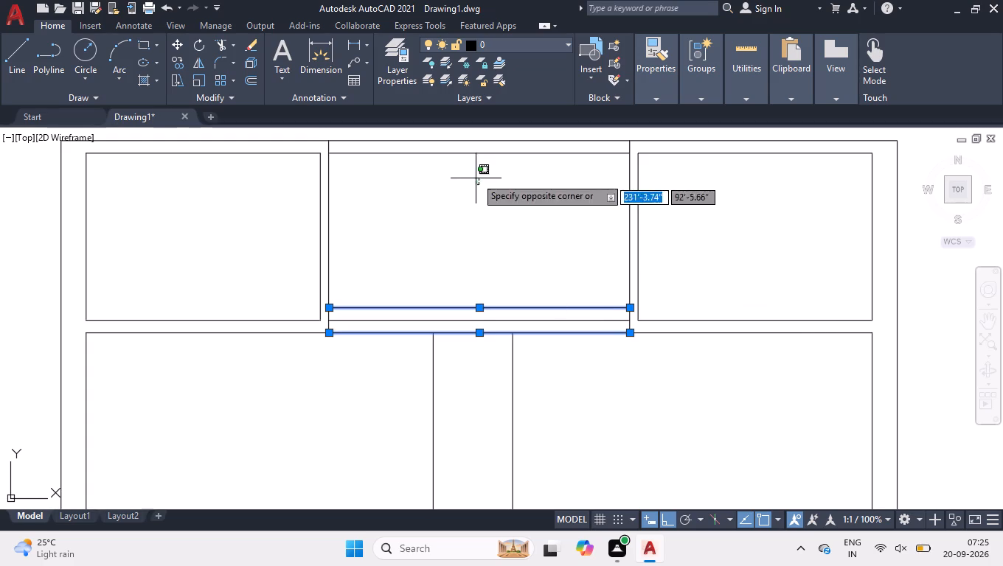
left_click(462, 132)
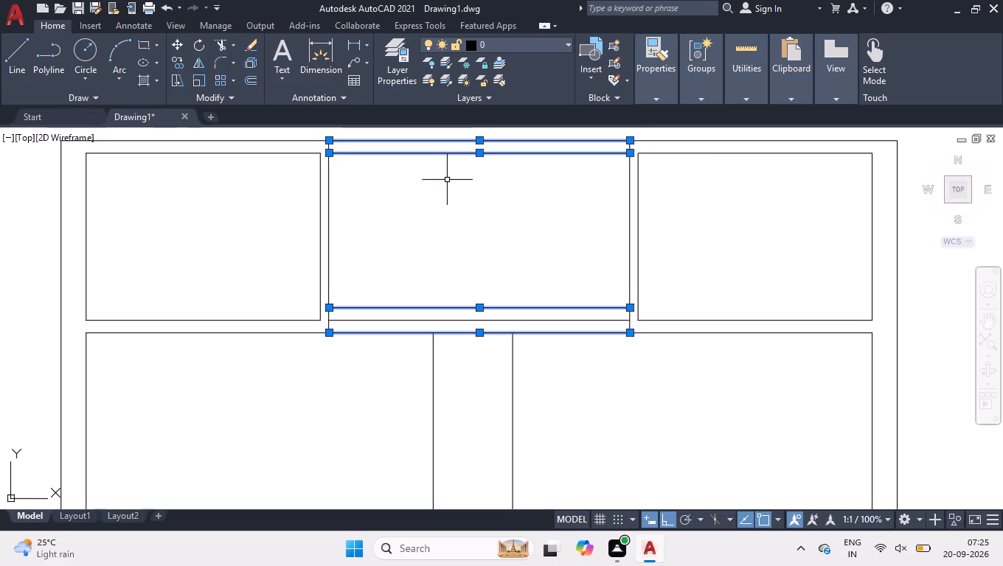
key("ctrl+1")
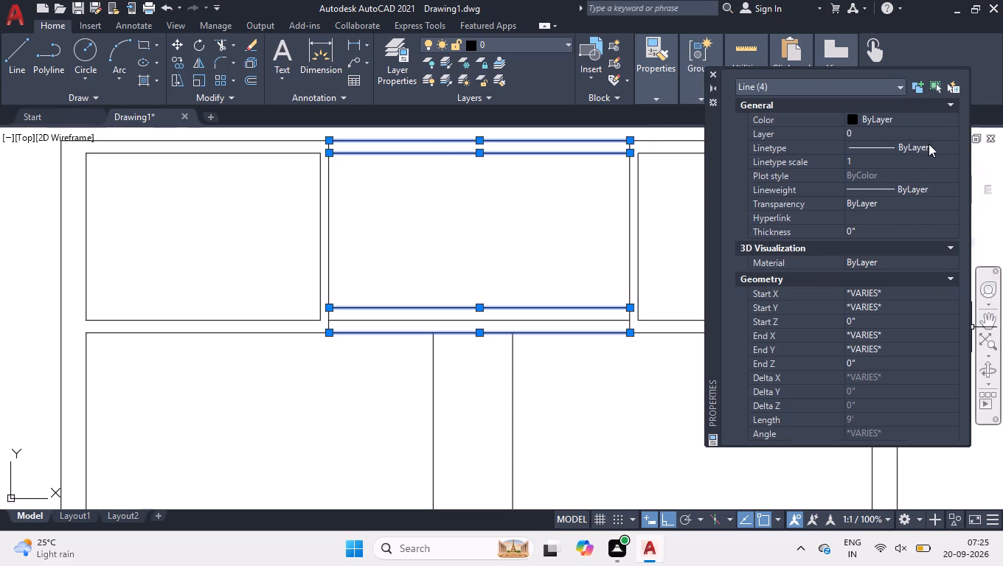
double_click(926, 116)
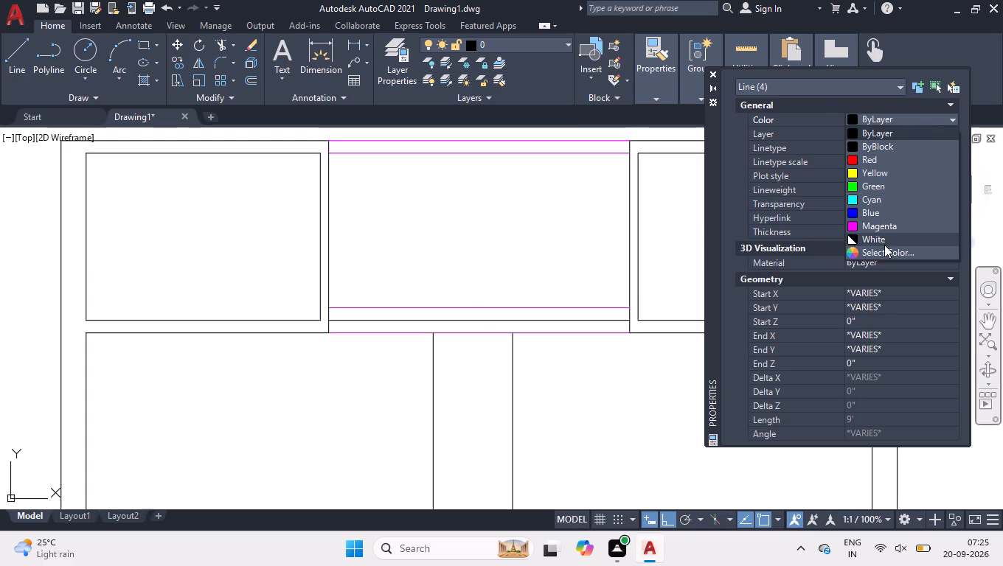
left_click(884, 252)
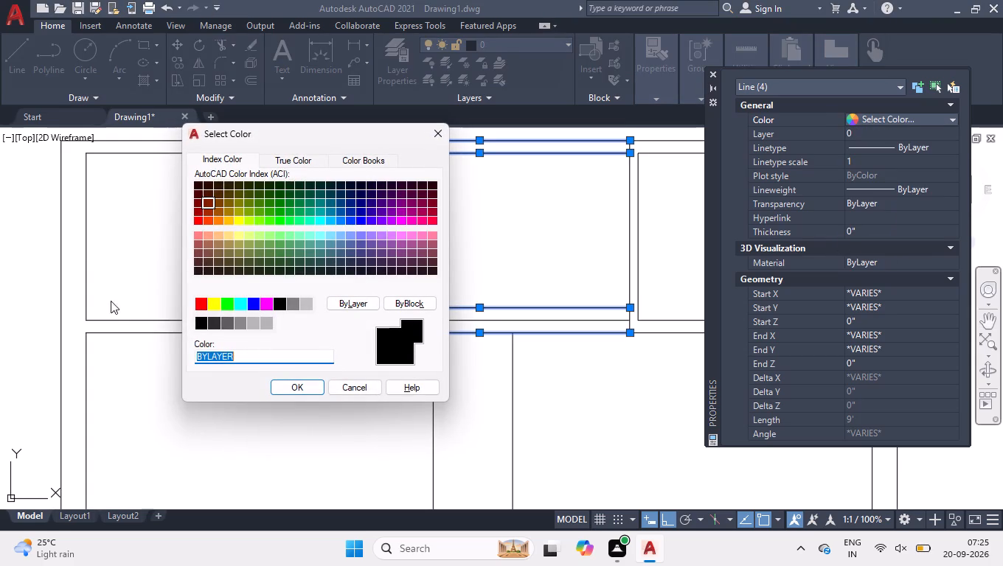
left_click(243, 322)
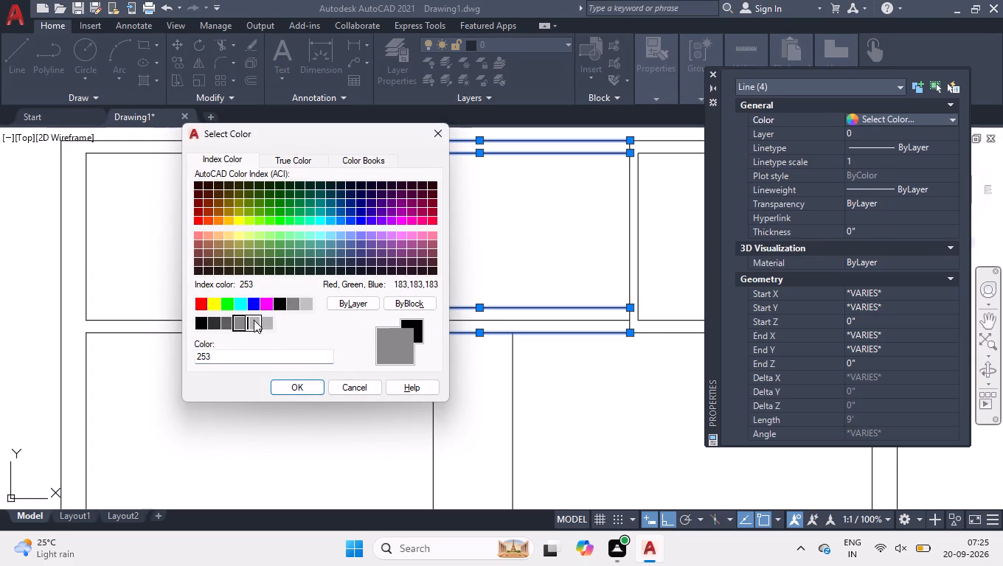
left_click(249, 326)
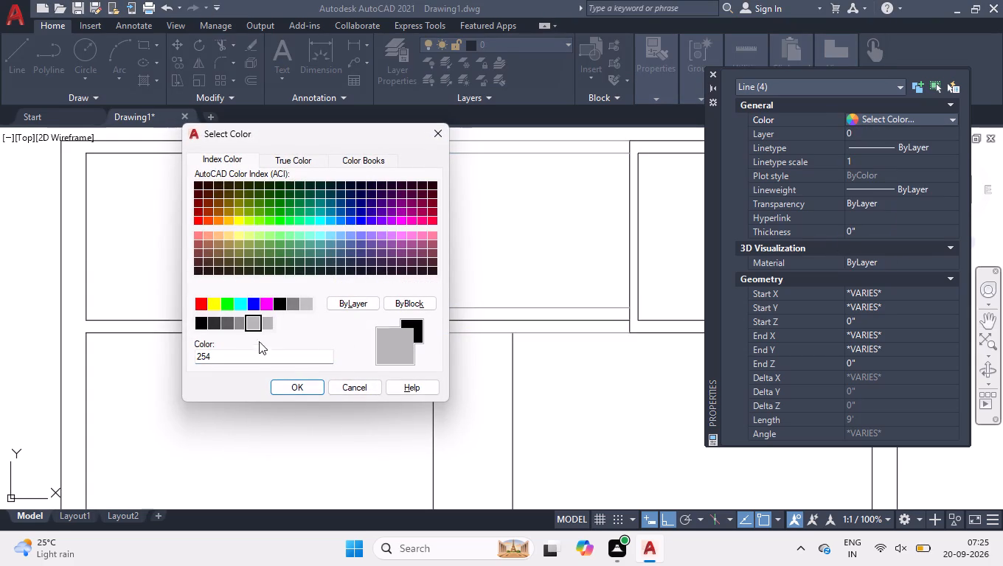
left_click(276, 388)
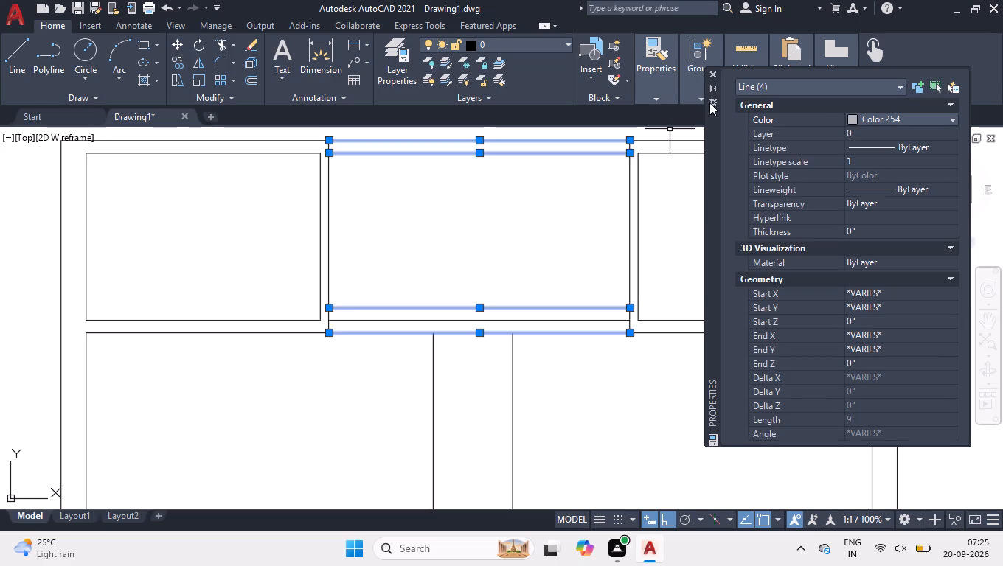
left_click(713, 73)
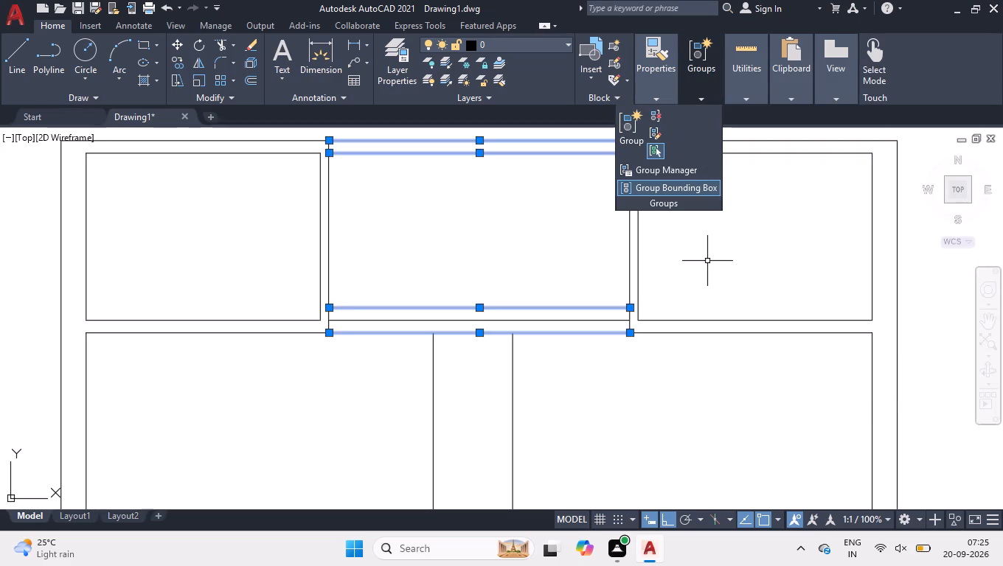
right_click(707, 261)
left_click(737, 414)
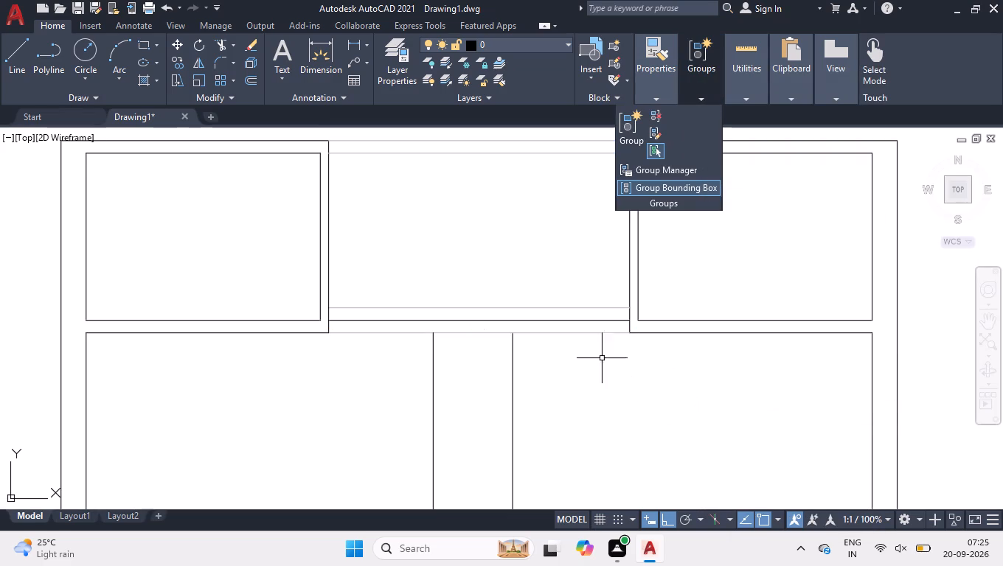
Draw two short vertical lines across the wall below the narrow middle passage, one just outside each of its side lines.
scroll(518, 298, "down", 1)
scroll(664, 212, "down", 1)
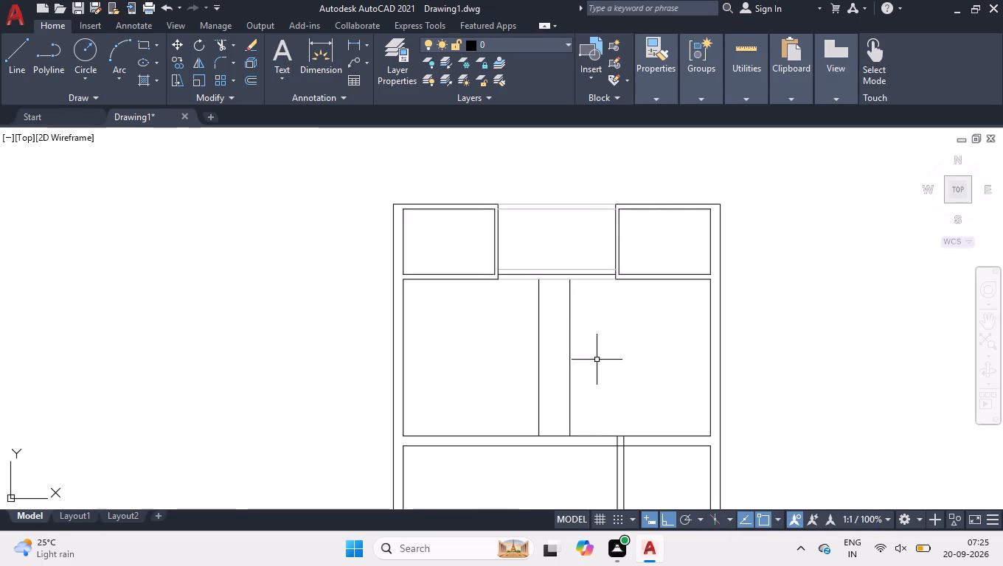
scroll(594, 256, "down", 1)
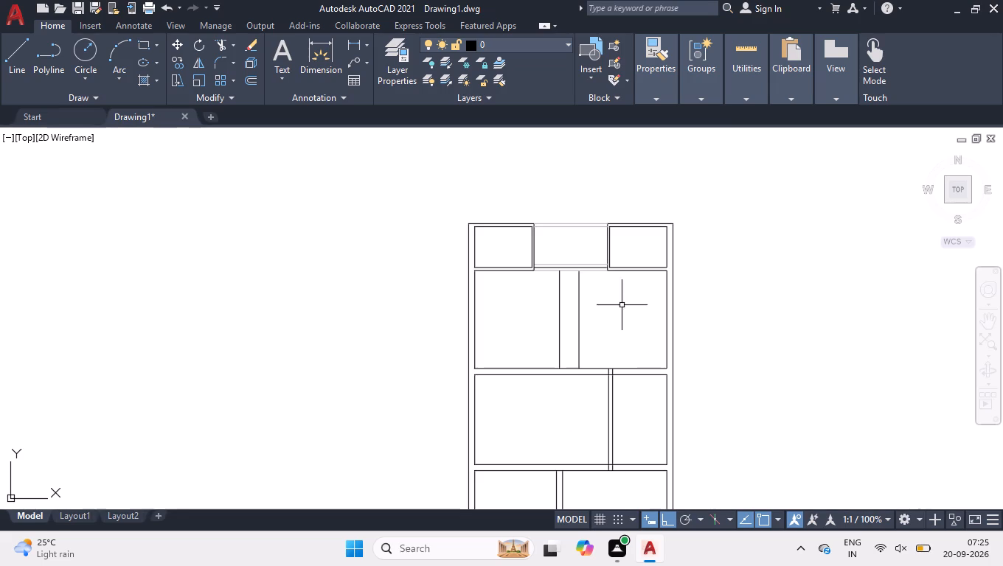
scroll(631, 352, "up", 2)
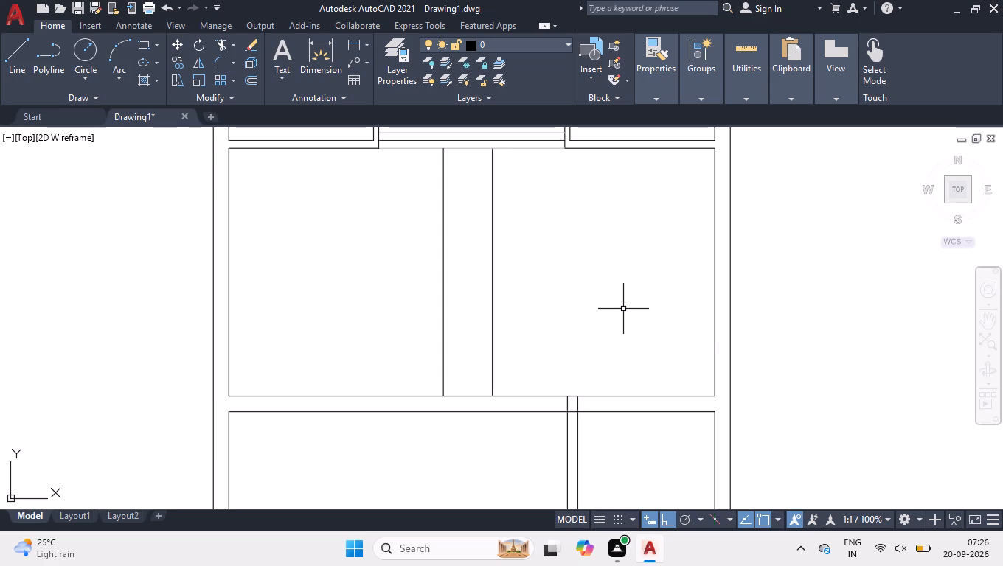
key("l")
key("Return")
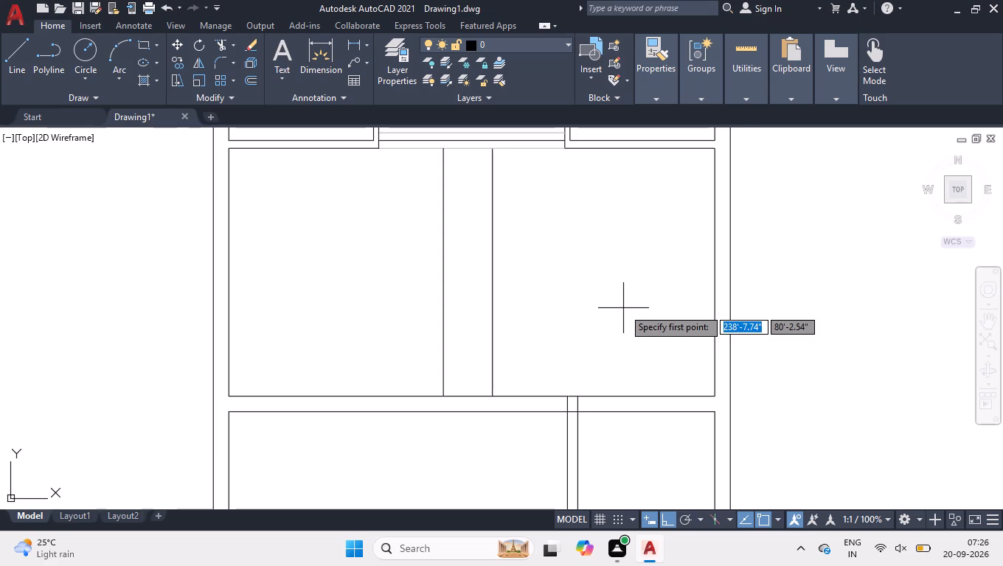
scroll(424, 467, "up", 2)
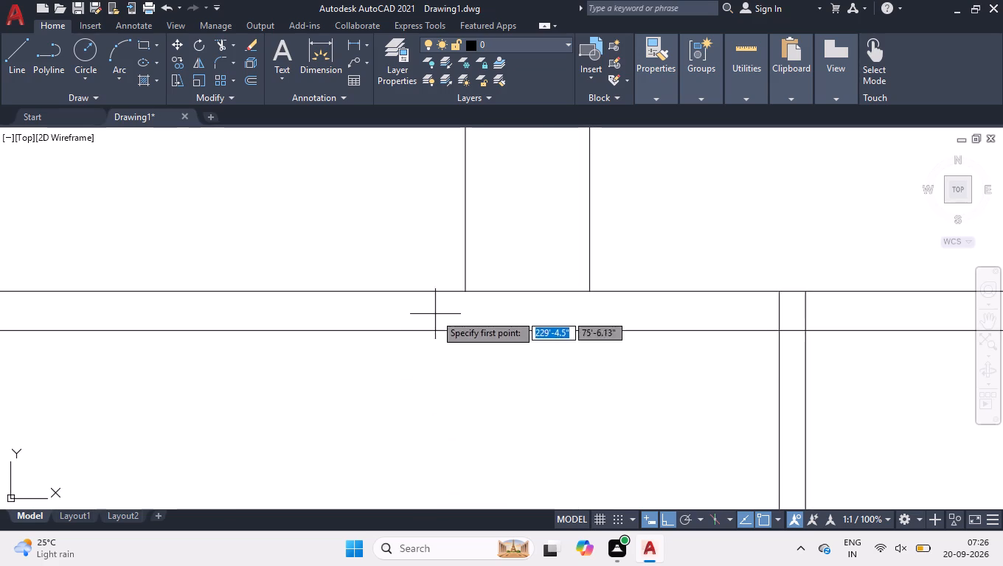
left_click(439, 289)
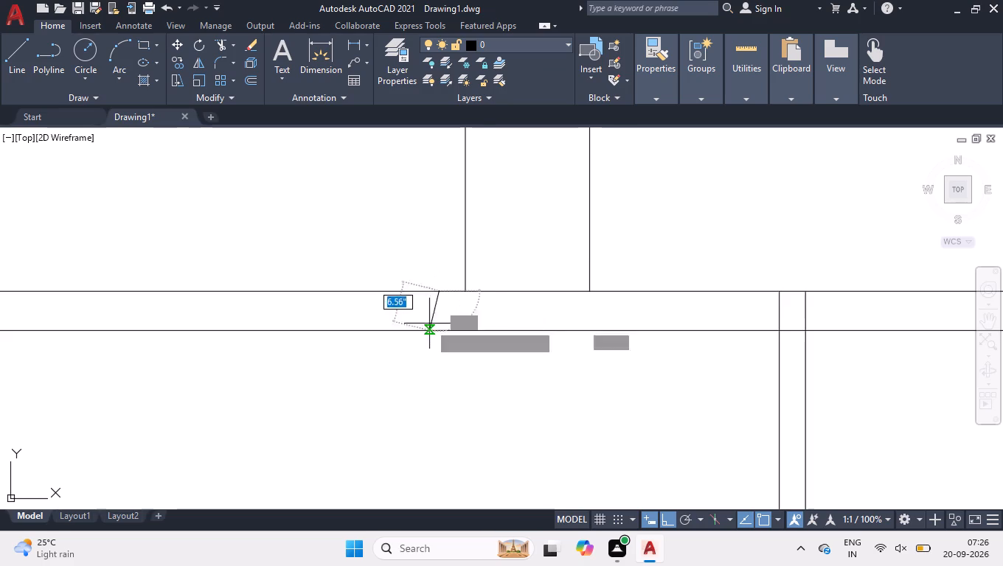
left_click(440, 333)
key("space")
key("space")
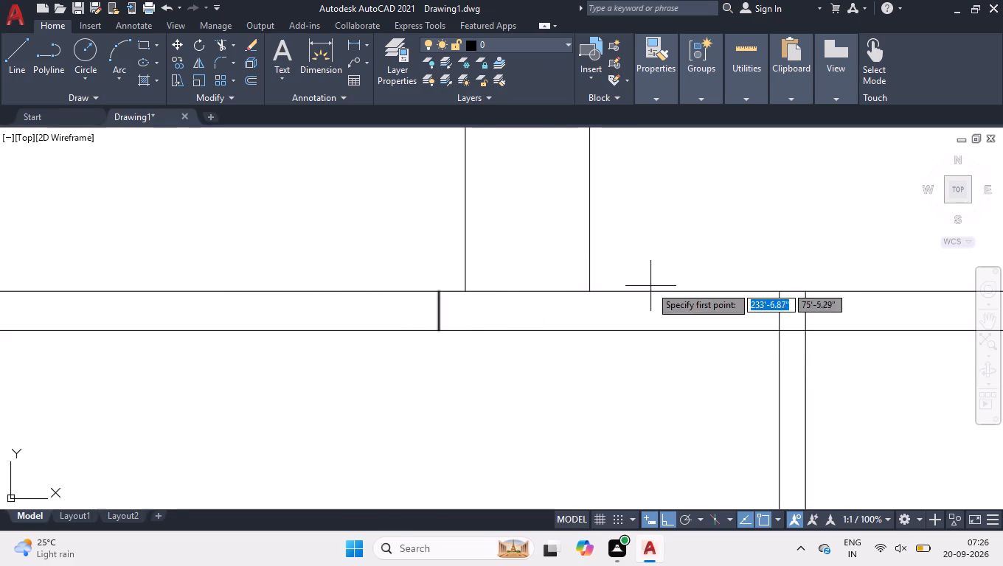
scroll(595, 293, "up", 3)
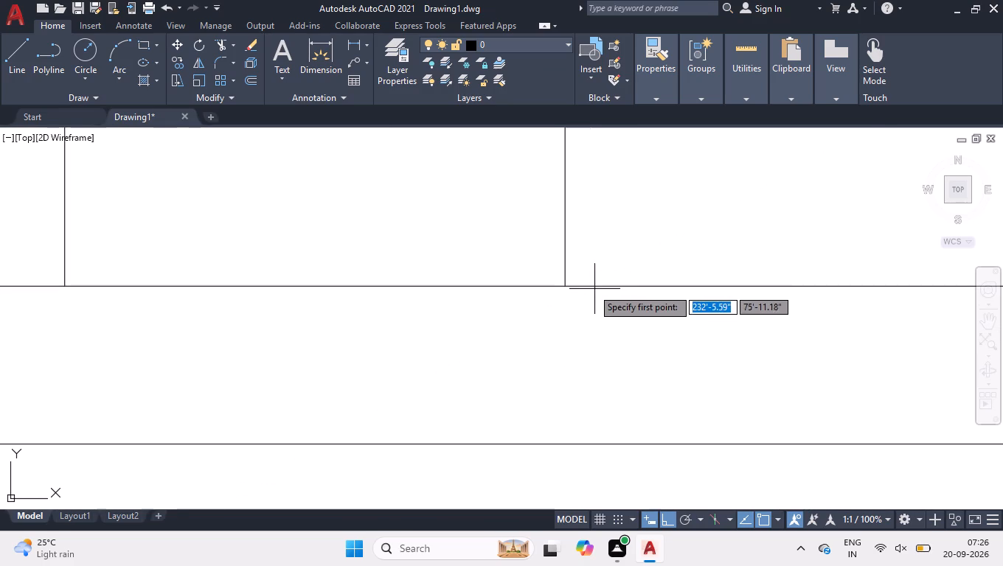
left_click(591, 288)
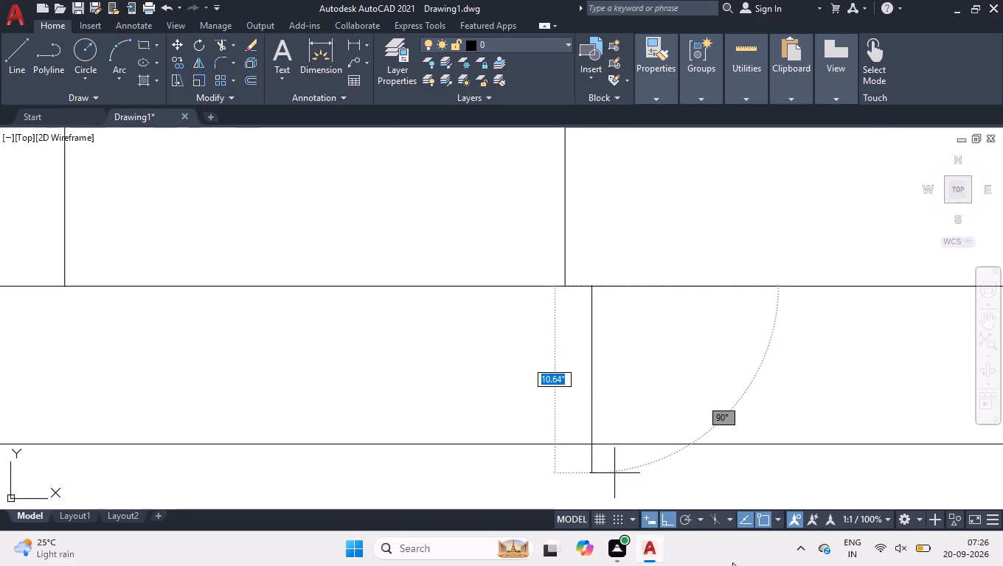
left_click(593, 446)
key("space")
Stretch the upper ends of the passage's two vertical lines 9" upward to the grey offset line in the middle part.
scroll(544, 388, "down", 4)
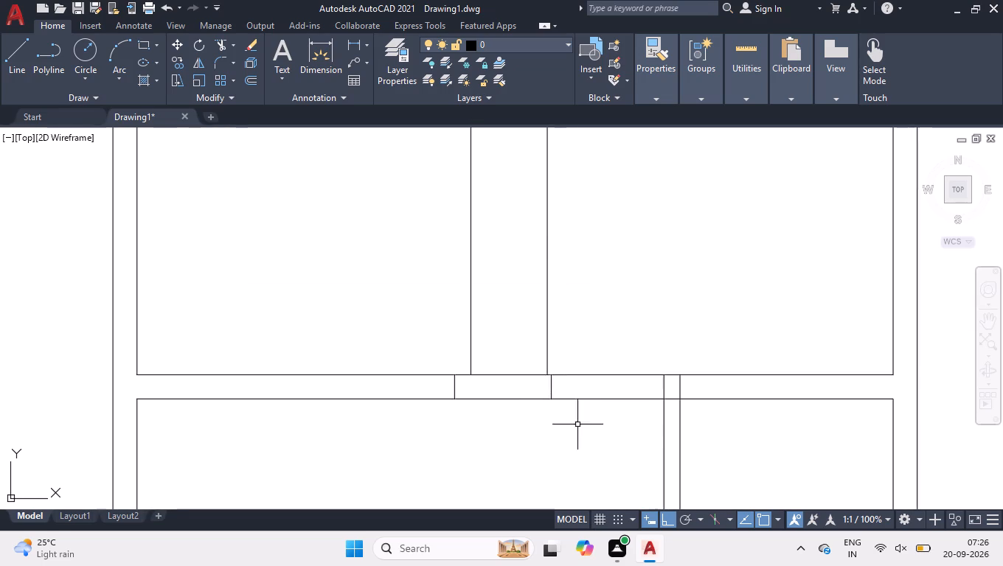
scroll(594, 414, "down", 2)
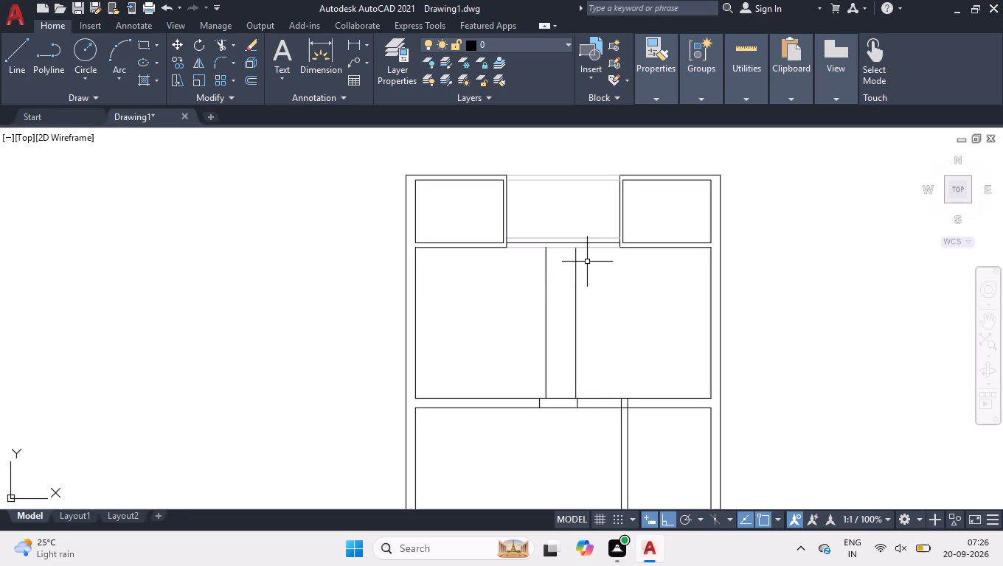
scroll(587, 262, "up", 1)
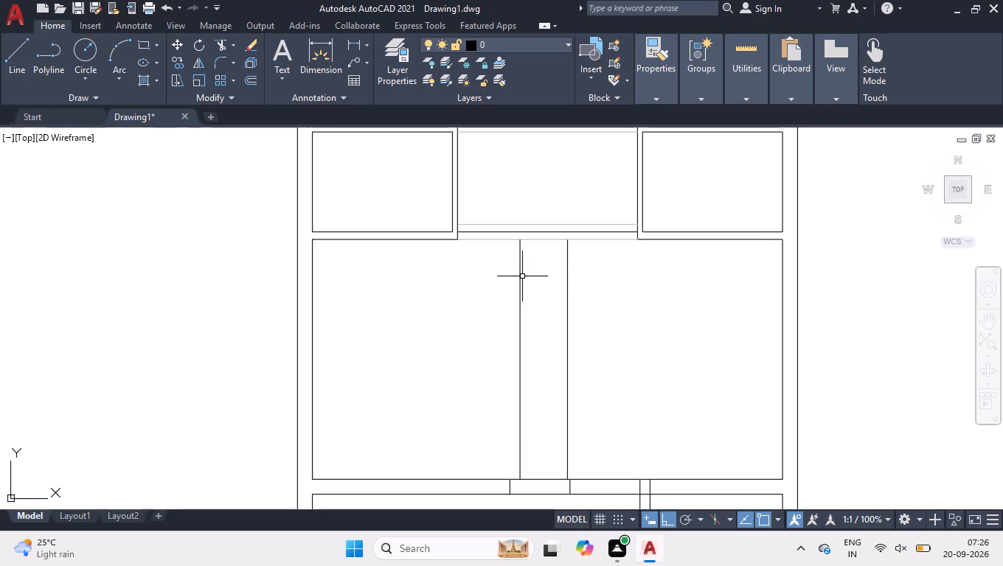
left_click_drag(586, 257, 576, 259)
left_click(491, 282)
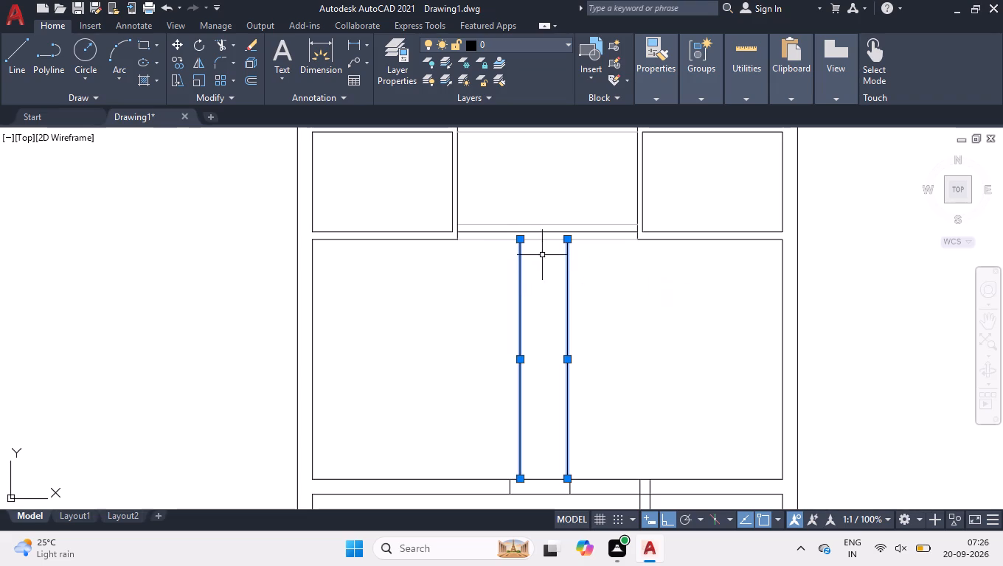
scroll(640, 430, "up", 3)
scroll(735, 279, "down", 2)
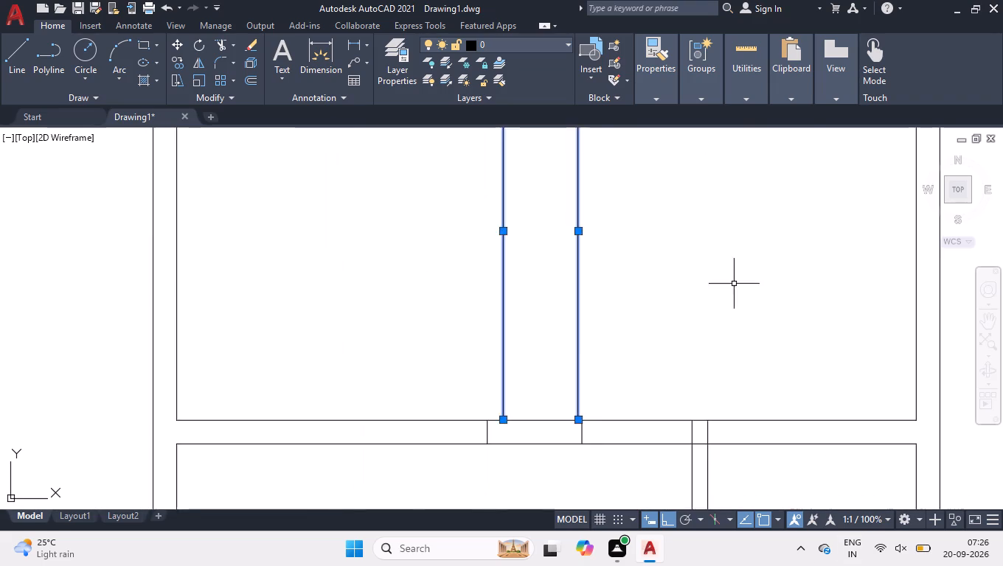
scroll(733, 284, "down", 3)
scroll(709, 209, "up", 3)
scroll(603, 254, "up", 2)
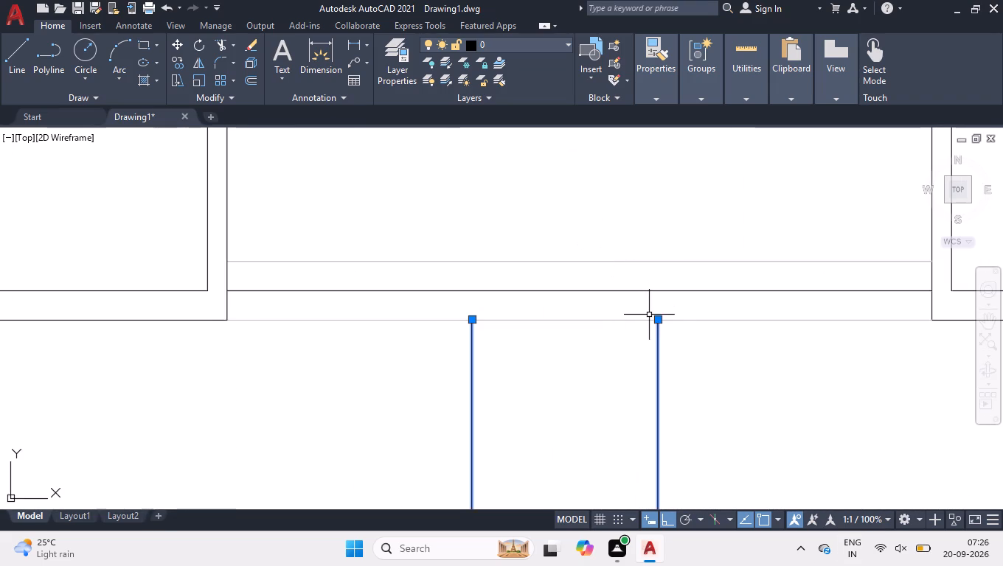
left_click(656, 318)
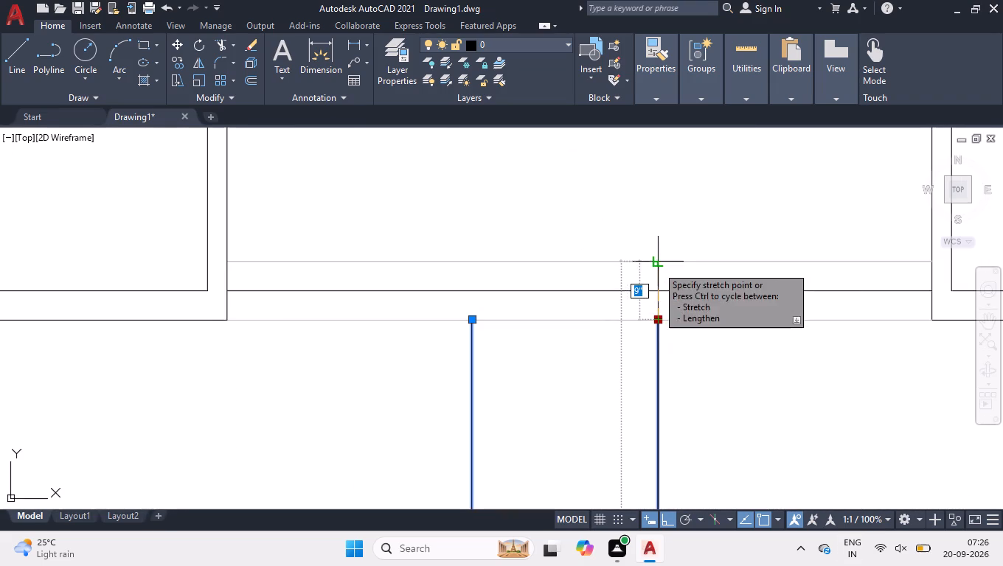
left_click(658, 265)
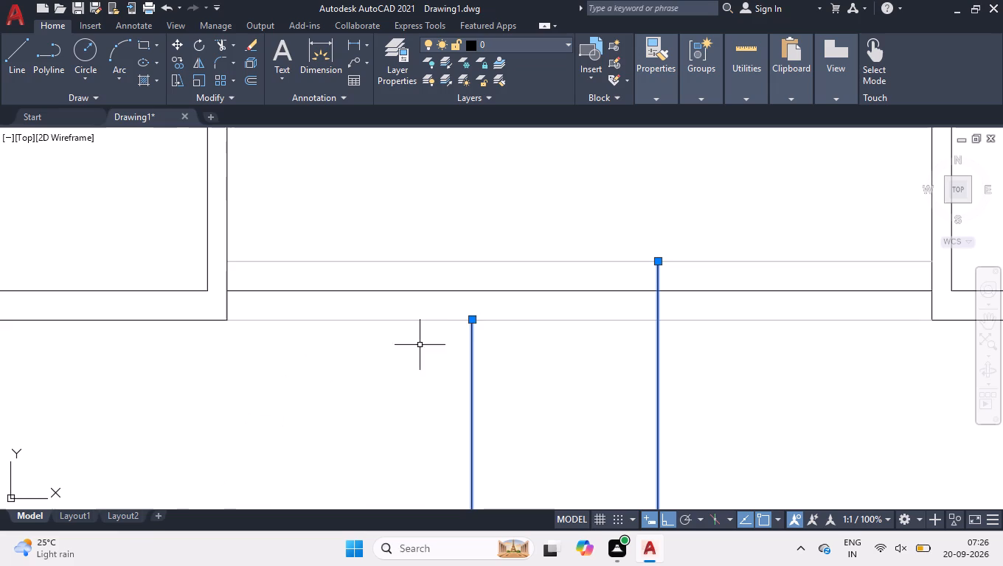
left_click(473, 322)
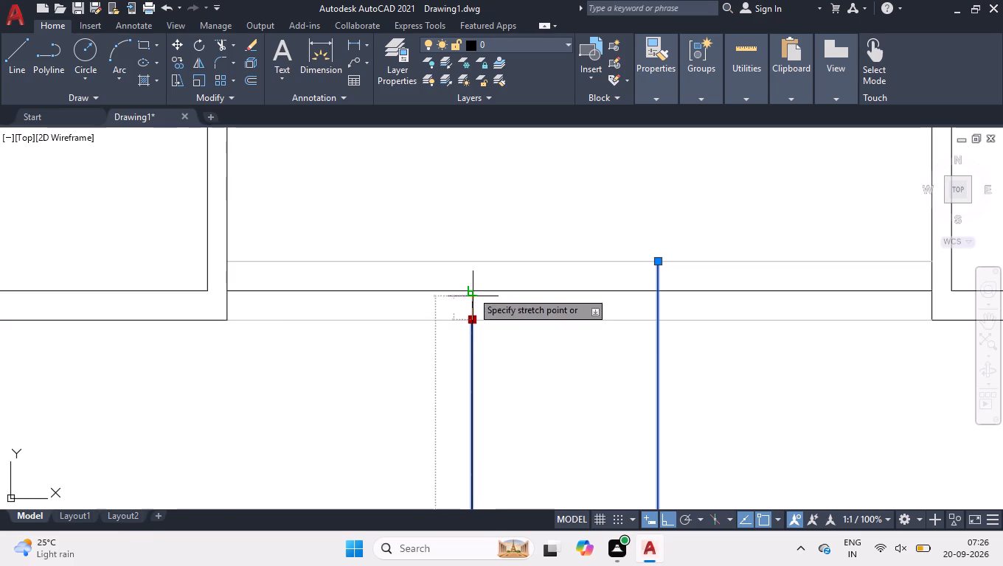
left_click(470, 264)
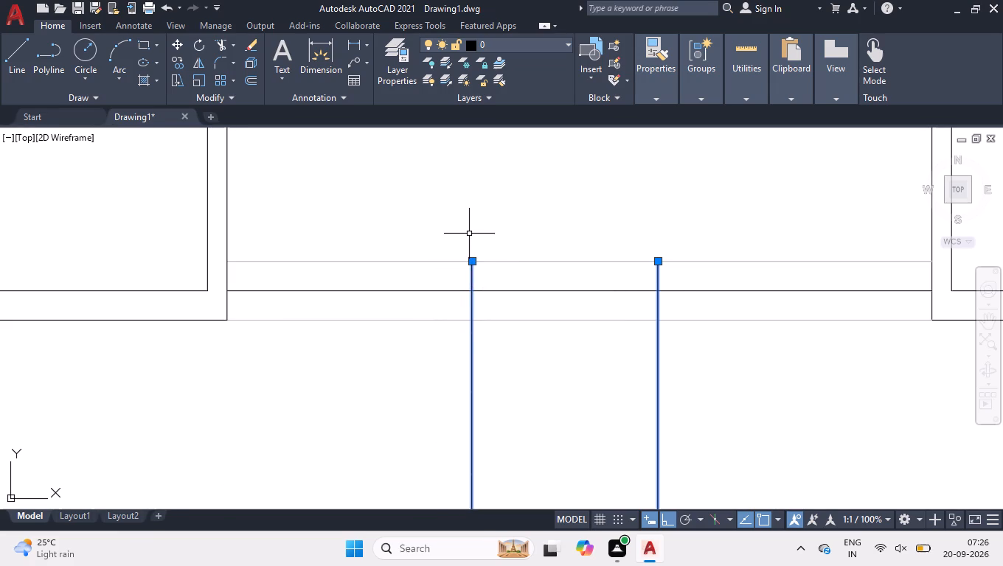
Break the middle part's upper grey offset line at the two points where the passage's side lines meet it.
right_click(469, 234)
left_click(518, 416)
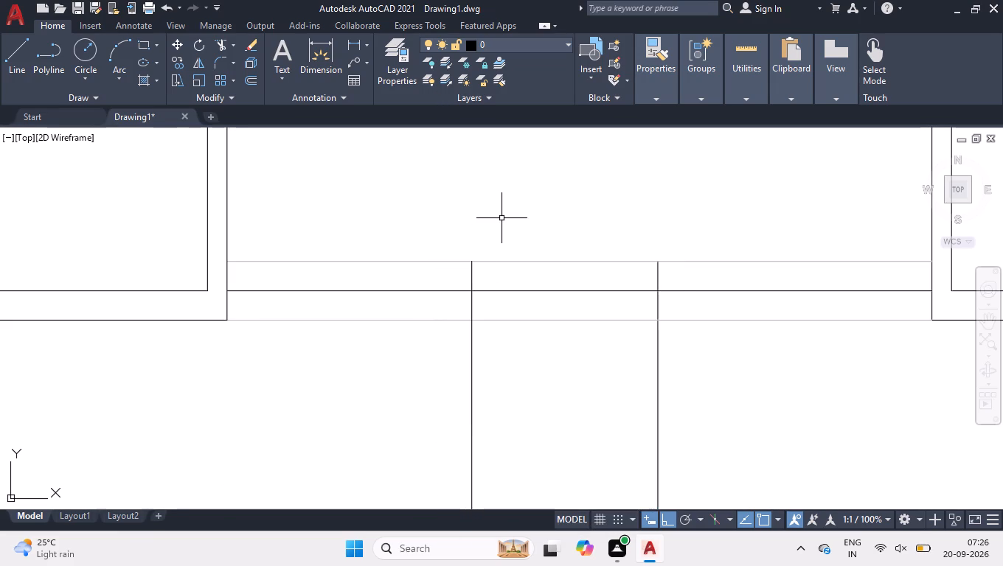
left_click(497, 262)
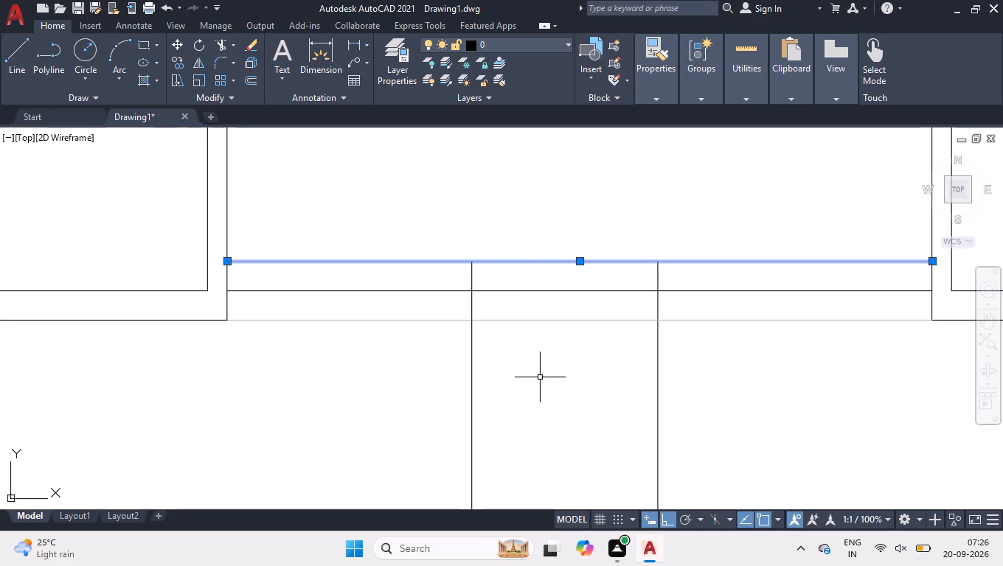
type("br")
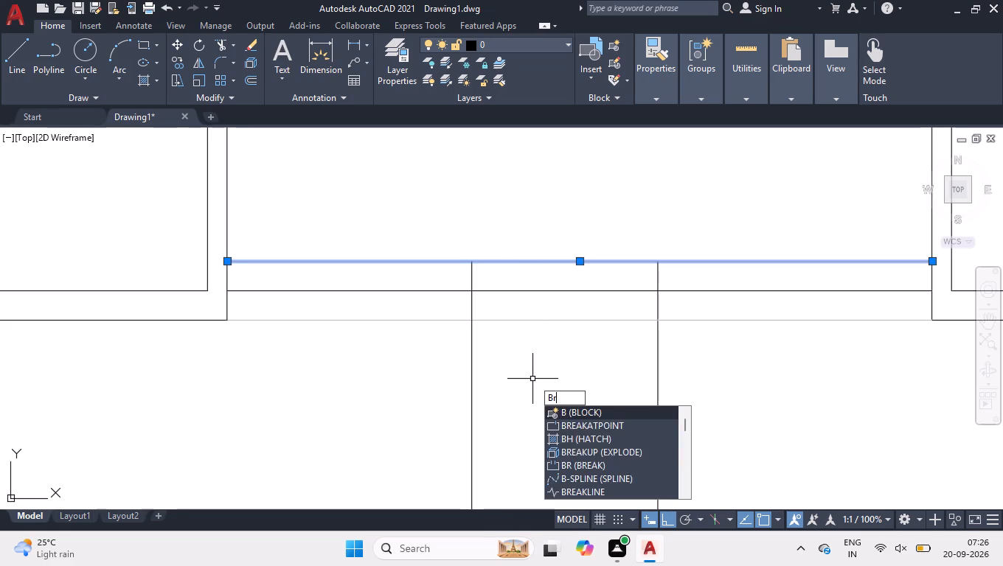
key("Down")
key("Return")
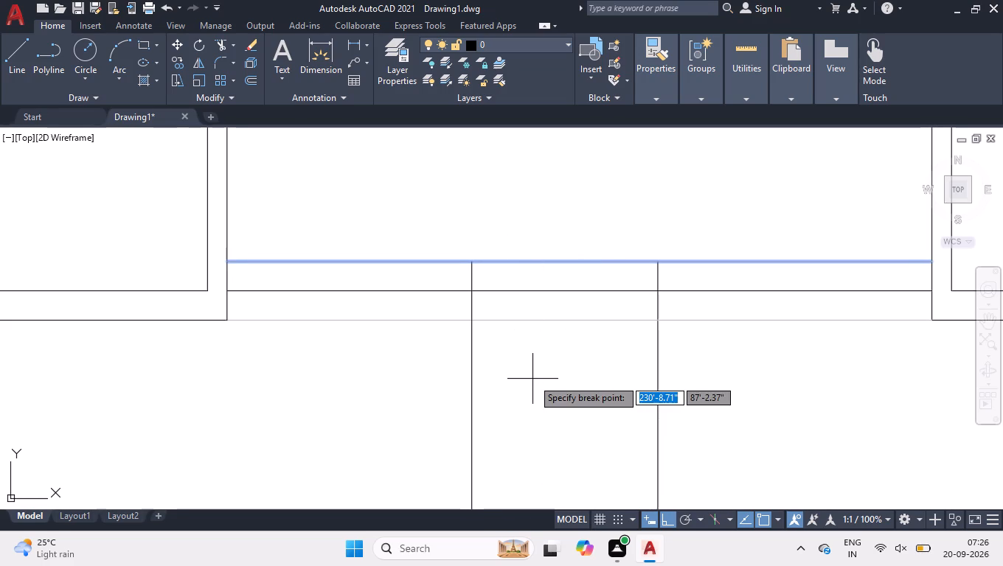
left_click(473, 259)
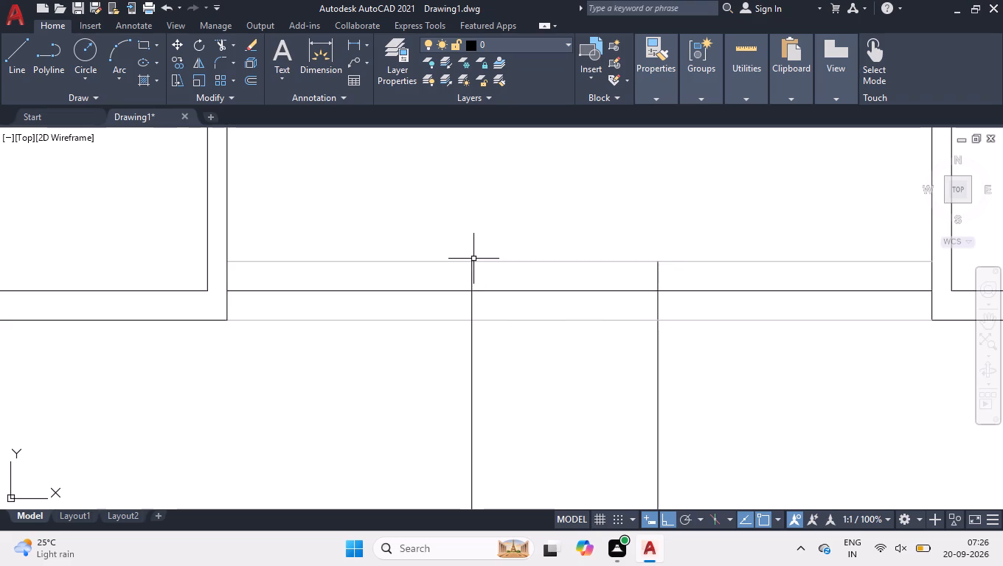
key("space")
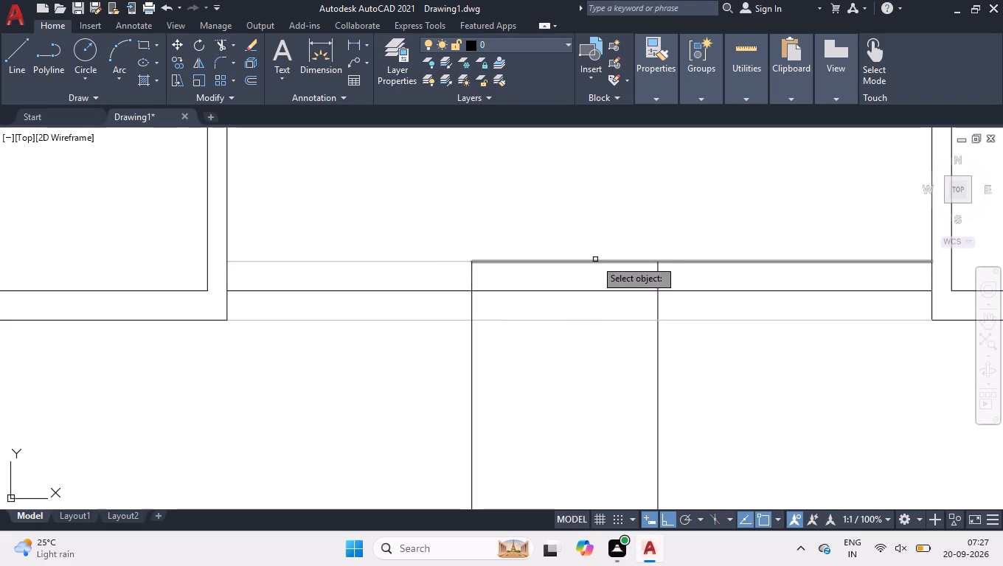
left_click(597, 259)
left_click(597, 262)
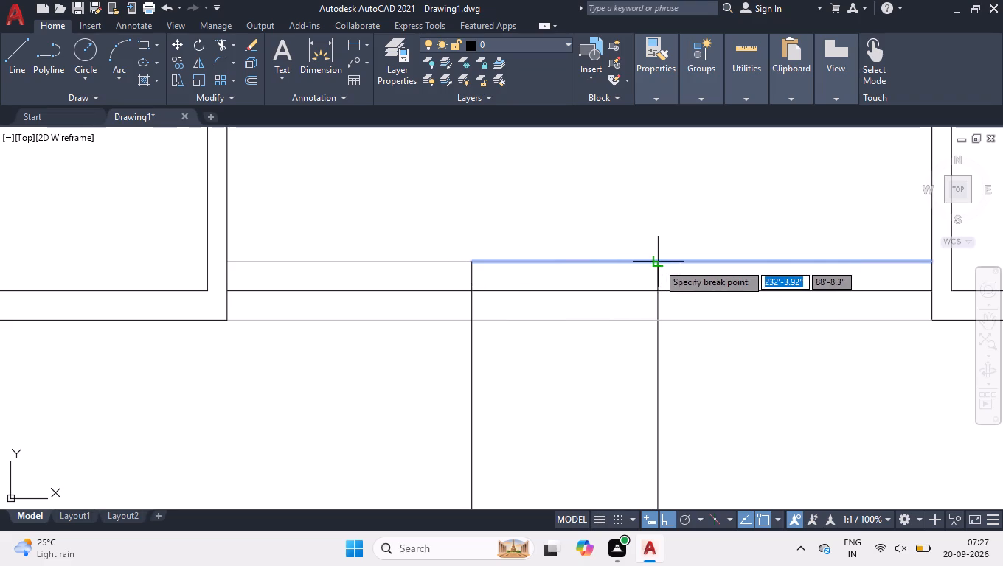
left_click(658, 263)
Replace the broken-out grey segment above the passage with a new line joining the upper ends of its side lines.
left_click(549, 262)
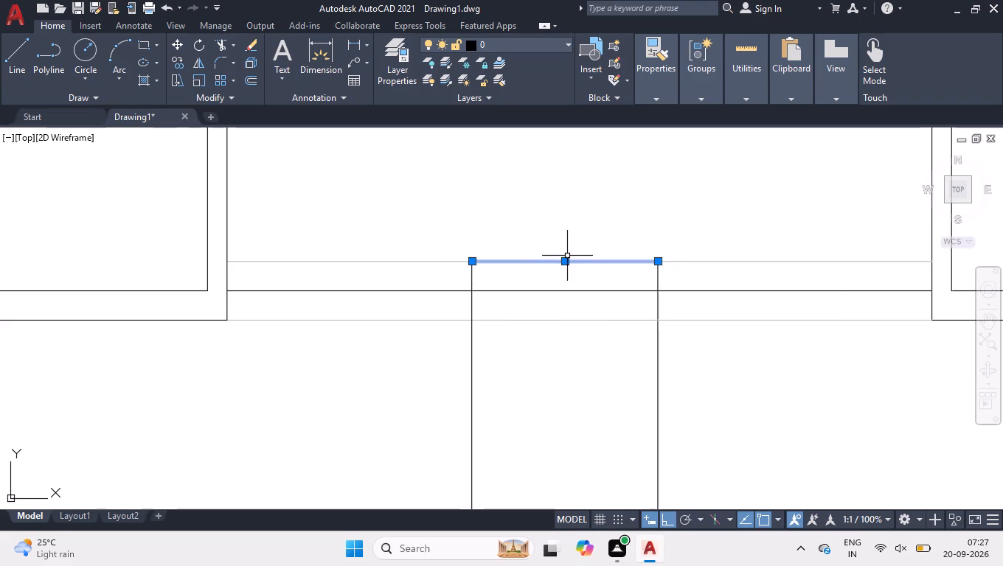
key("Delete")
key("l")
key("Return")
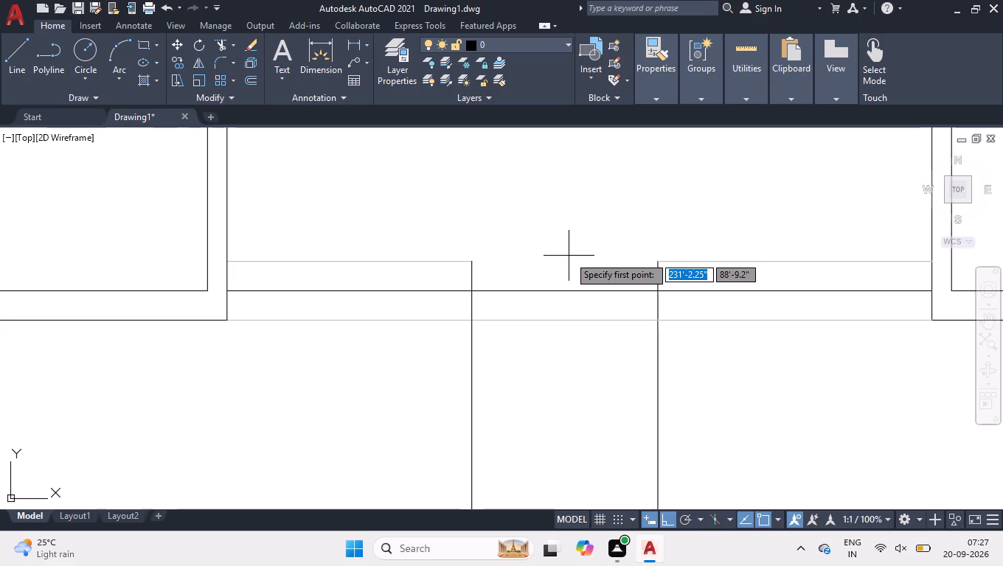
left_click(471, 262)
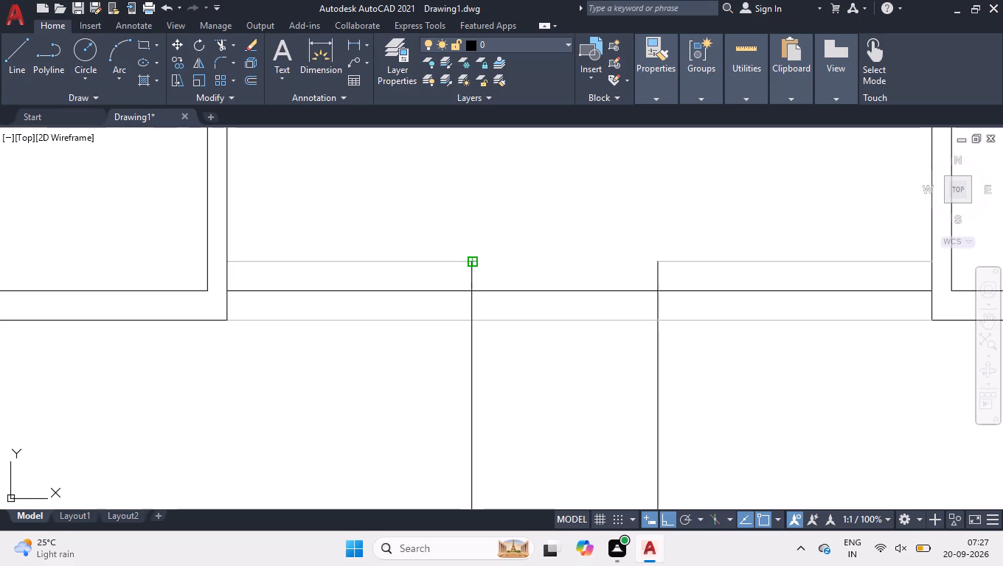
left_click(656, 263)
key("space")
Trim away the black wall line where it crosses the passage, between its two side lines.
scroll(522, 199, "down", 2)
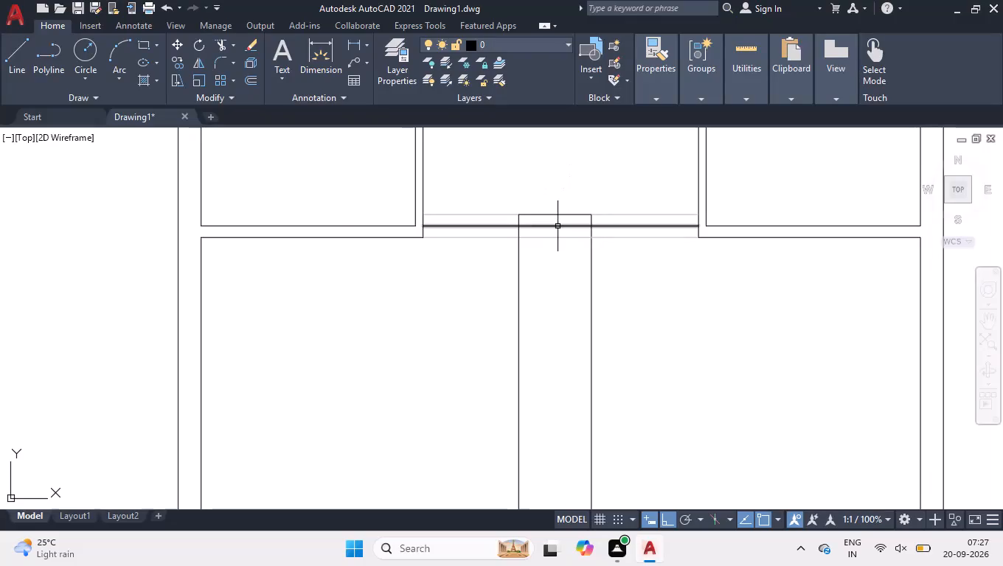
scroll(560, 220, "up", 1)
type("tr")
key("space")
left_click(560, 220)
left_click(555, 236)
key("space")
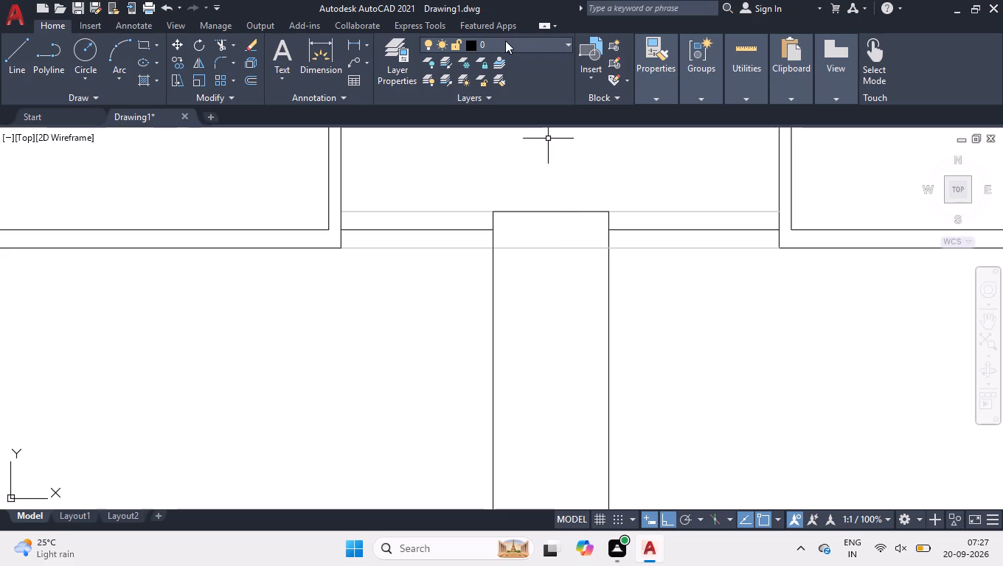
Draw a horizontal line across the passage between the midpoints of its two side lines.
scroll(498, 189, "down", 2)
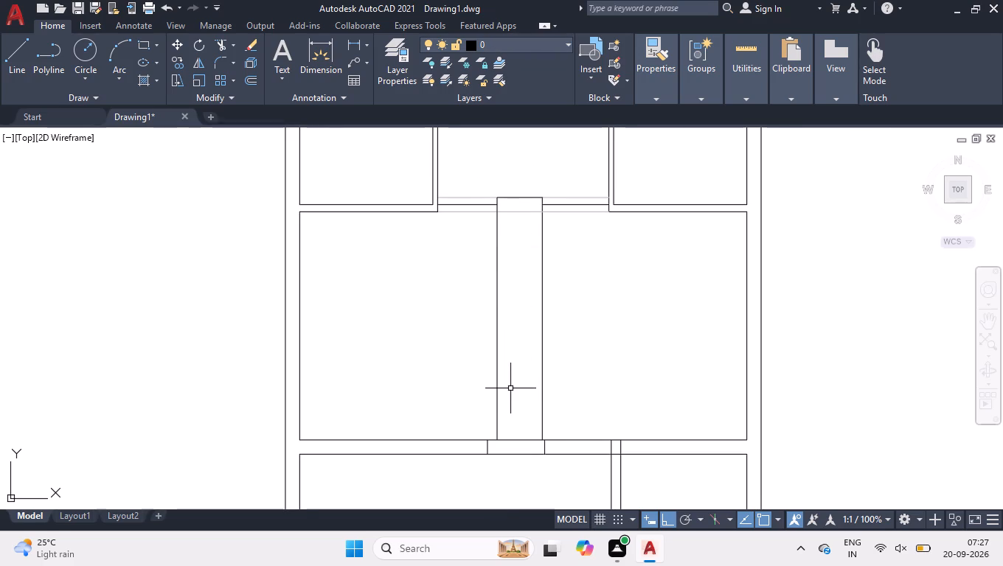
scroll(546, 447, "up", 1)
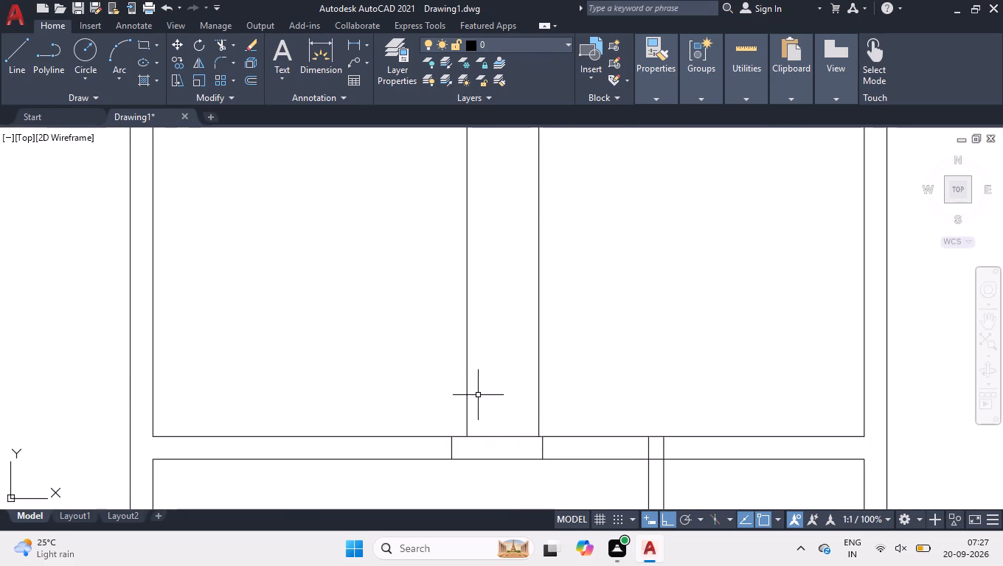
scroll(498, 421, "down", 1)
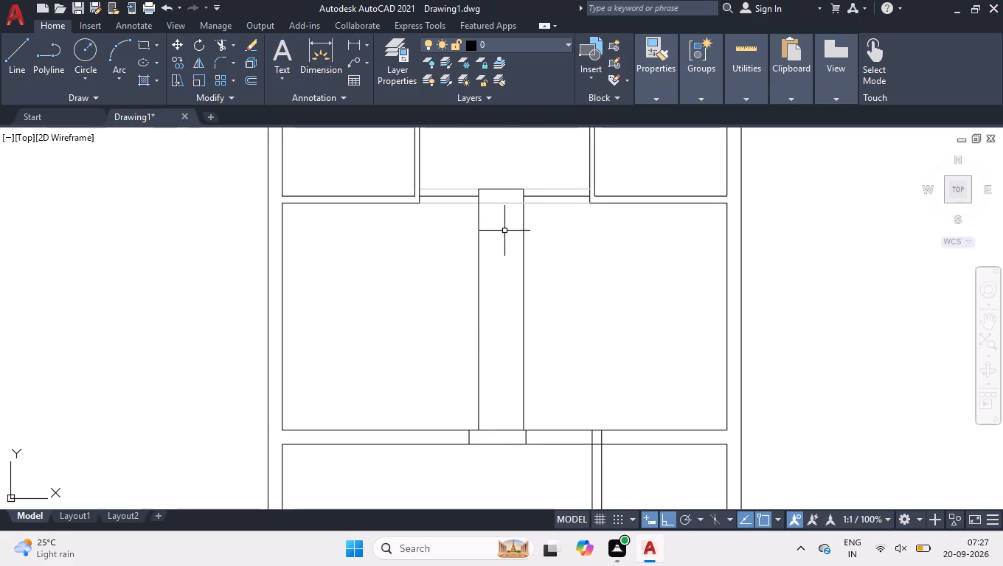
key("l")
key("Return")
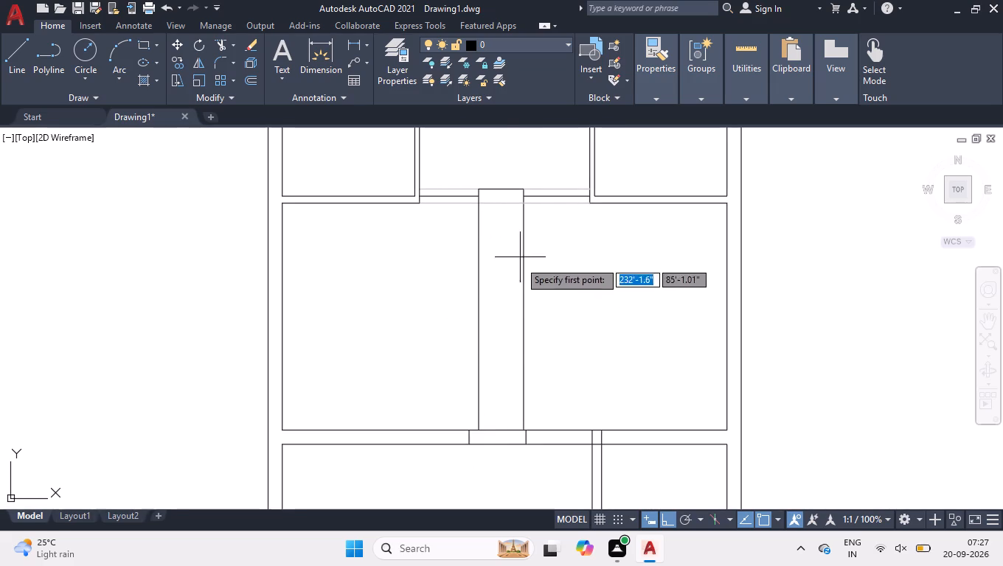
left_click(525, 311)
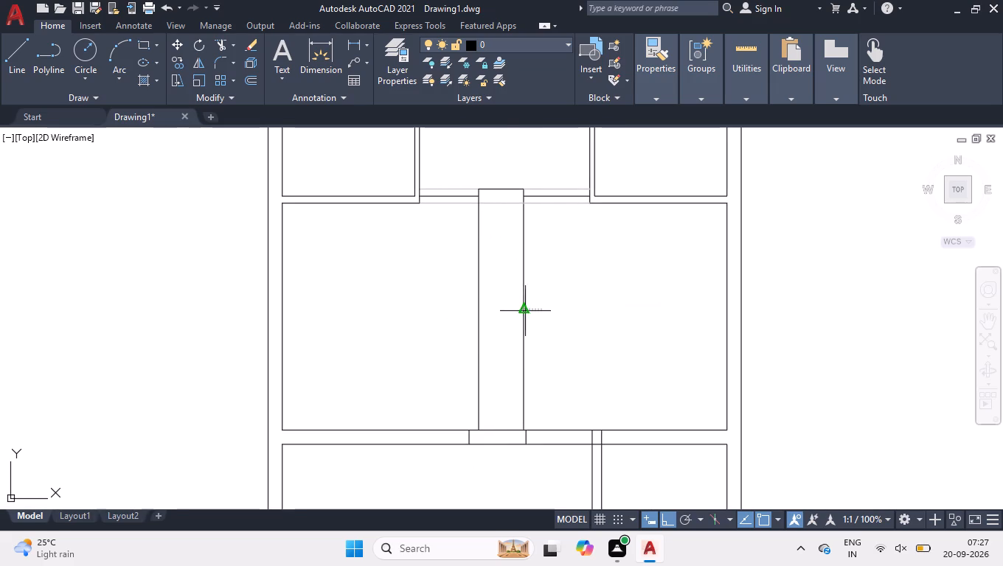
left_click(480, 310)
key("space")
Draw a 5'-7.5" vertical line over the passage's left side line, from the lower grey line down to the middle cross line.
key("l")
scroll(479, 289, "up", 1)
key("Return")
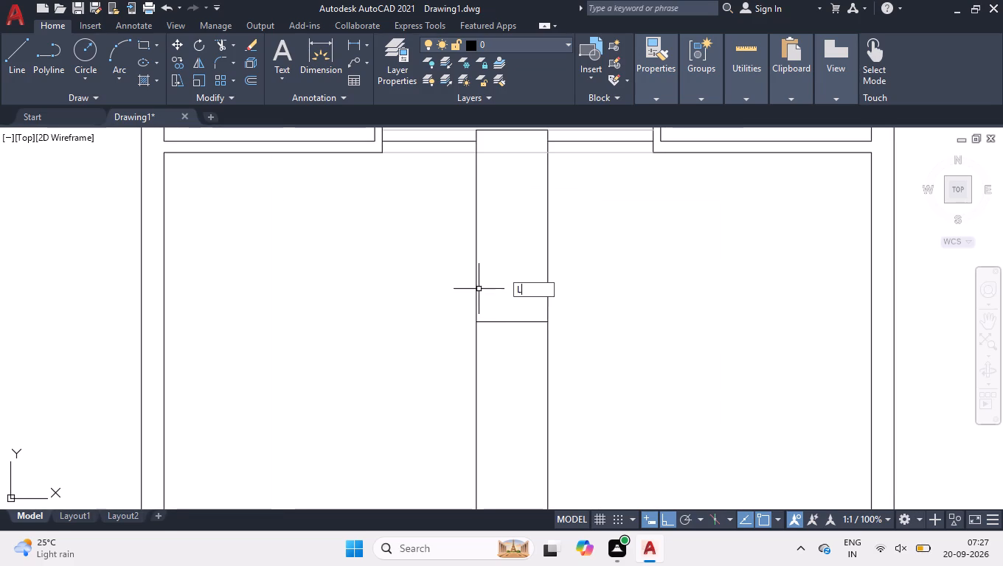
left_click(476, 152)
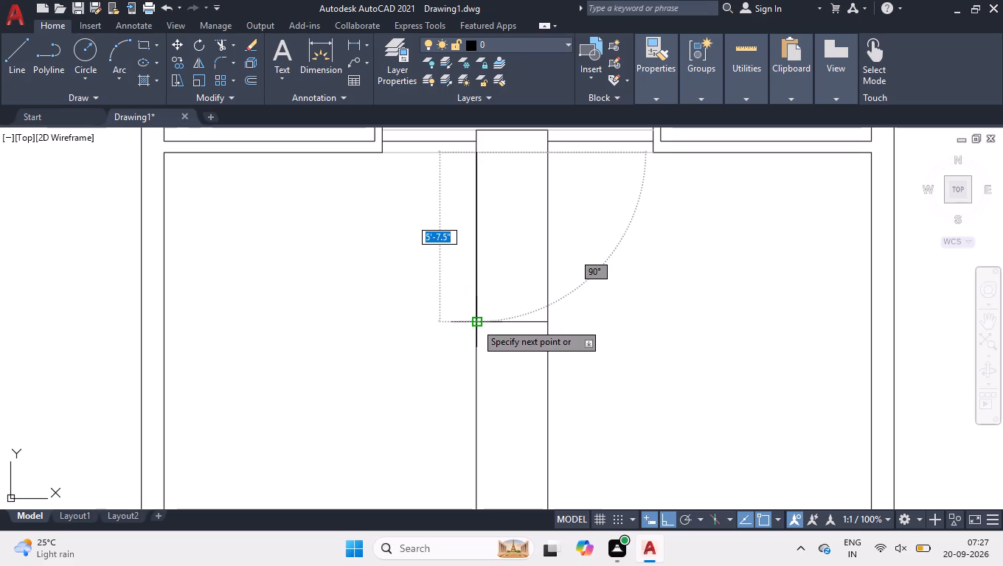
left_click(476, 323)
key("space")
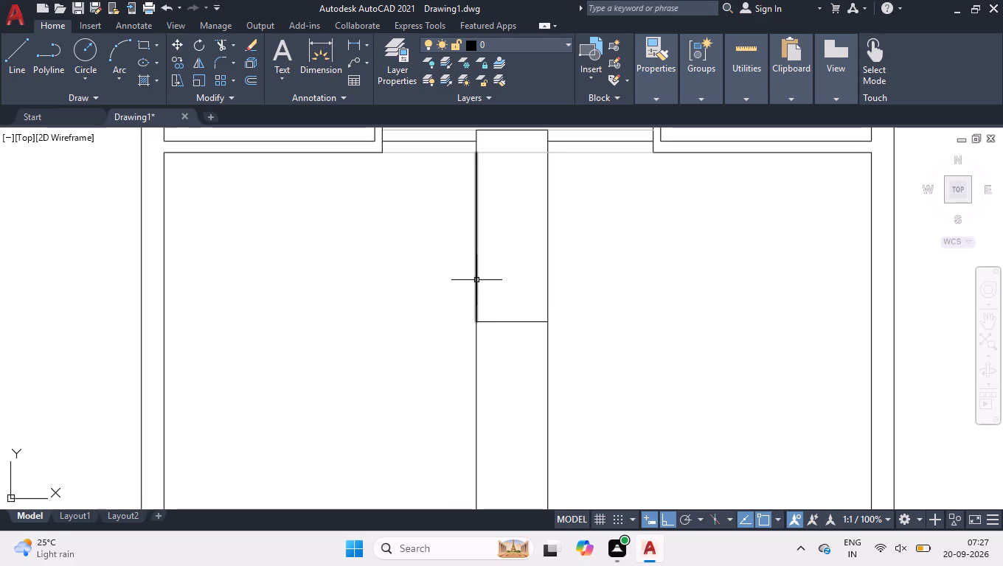
Move the new upper vertical line 4.5" to the right, into the passage.
left_click(473, 276)
left_click(474, 267)
left_click(476, 260)
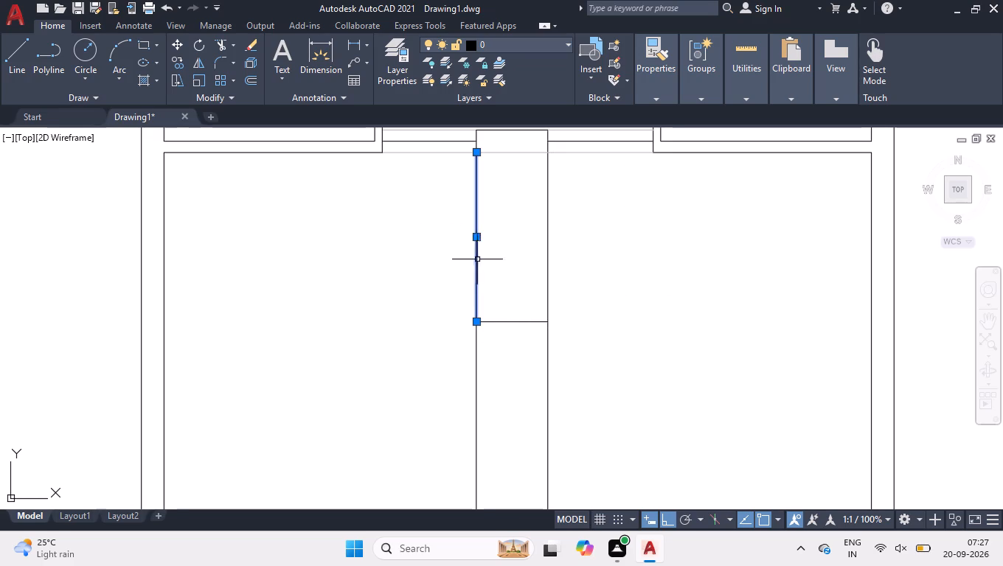
scroll(467, 215, "down", 1)
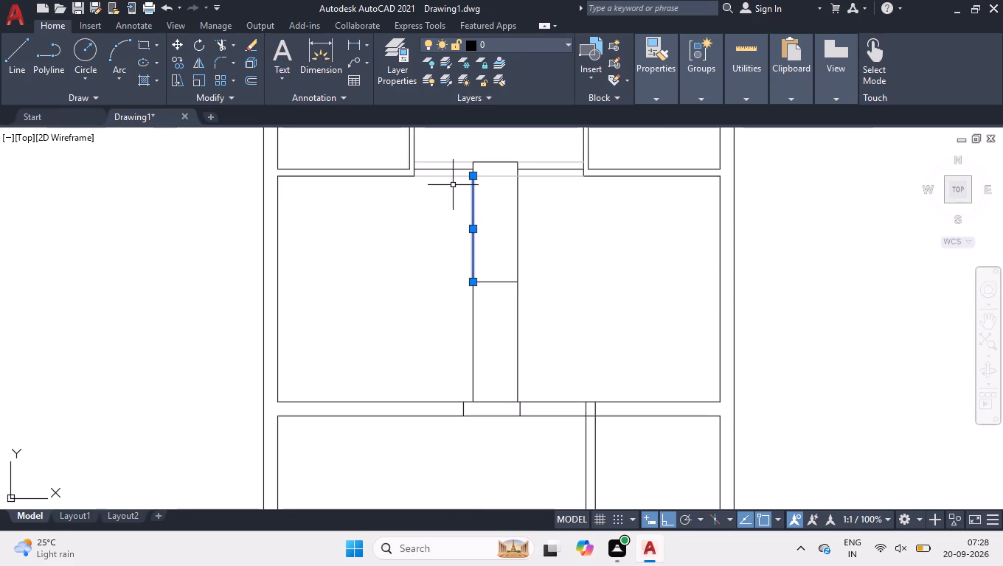
scroll(454, 185, "up", 1)
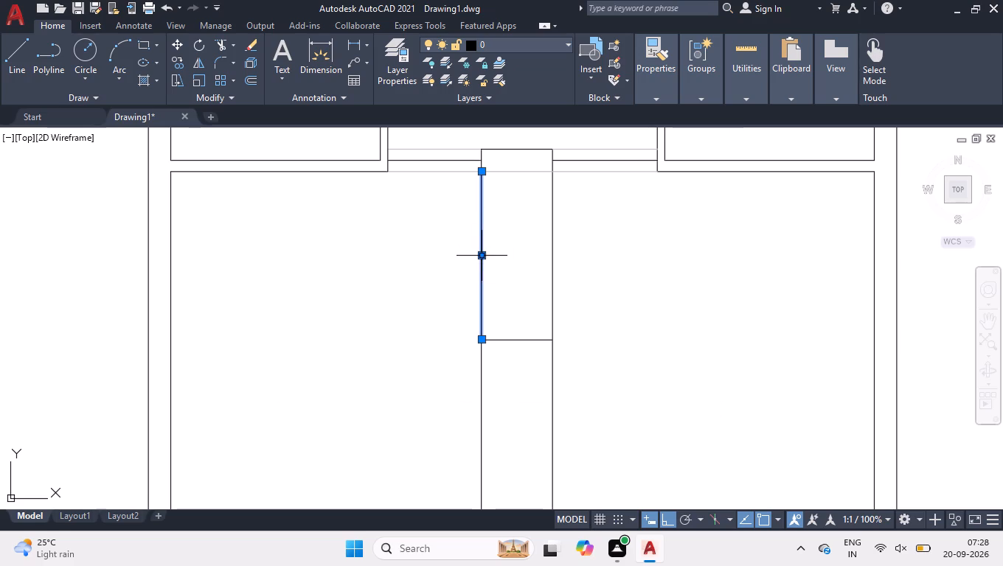
left_click(482, 255)
type("4.5")
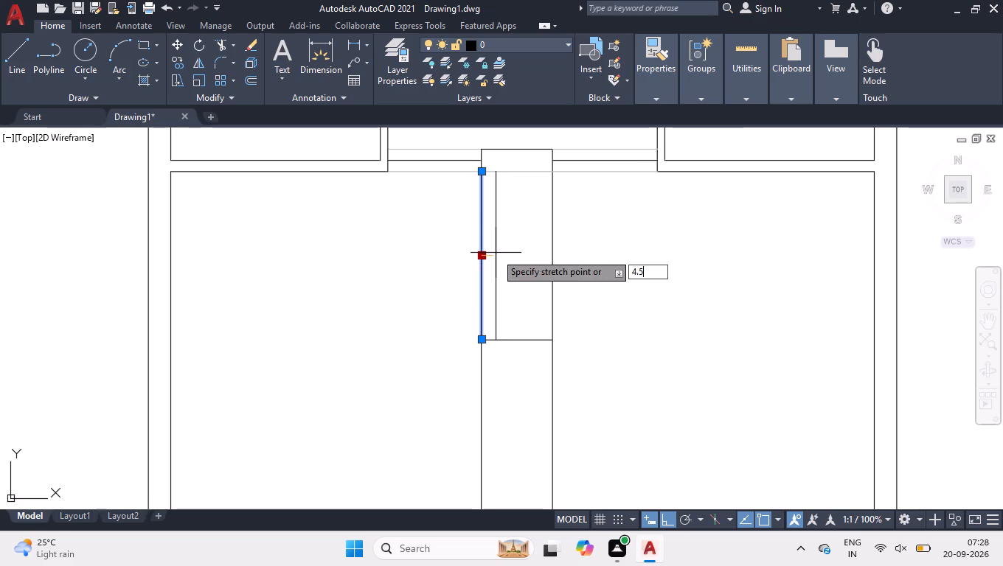
key("Return")
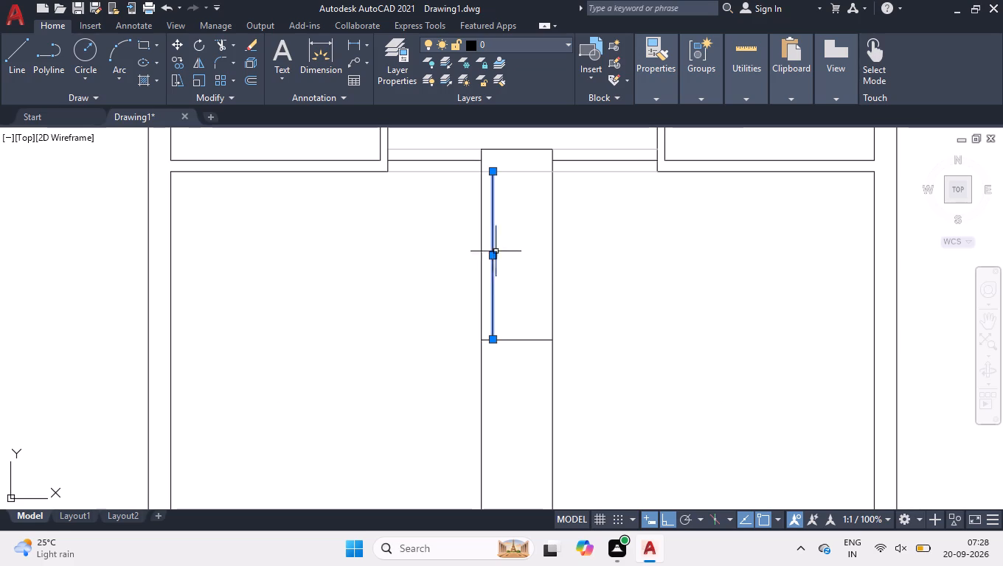
Draw a vertical line over the passage's right side line, from the middle cross line down to the passage's bottom edge.
scroll(482, 191, "down", 2)
scroll(486, 288, "up", 2)
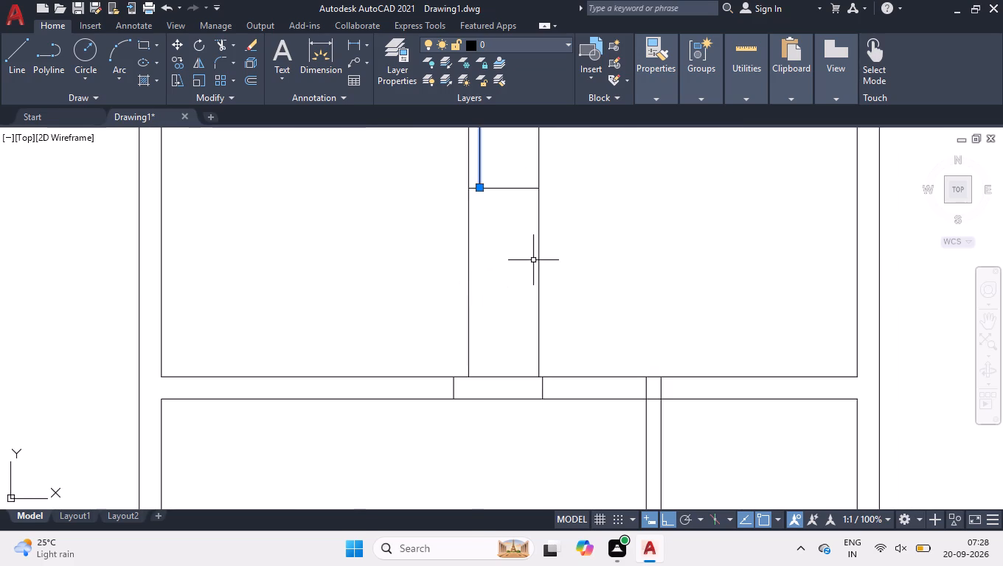
key("l")
key("Return")
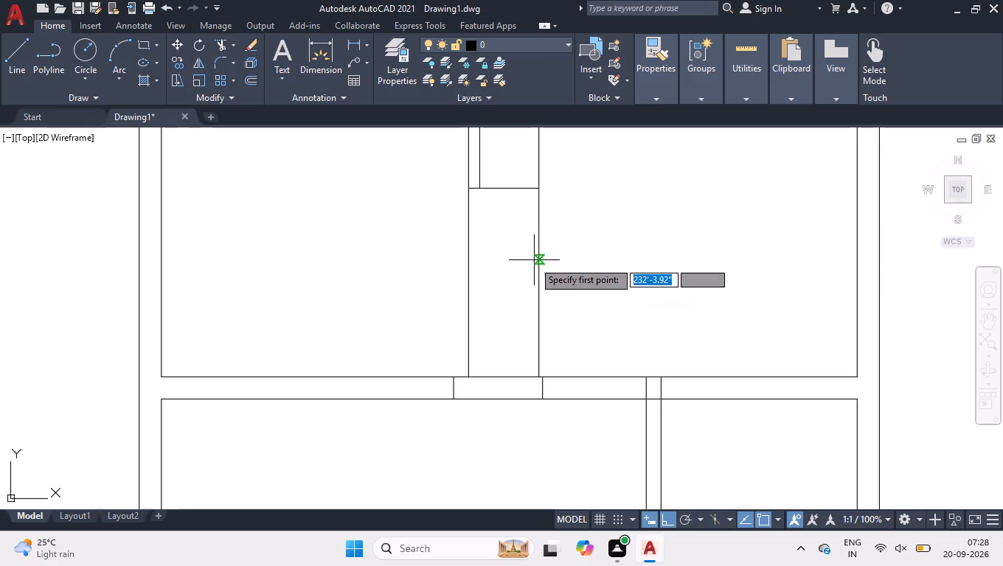
left_click(538, 190)
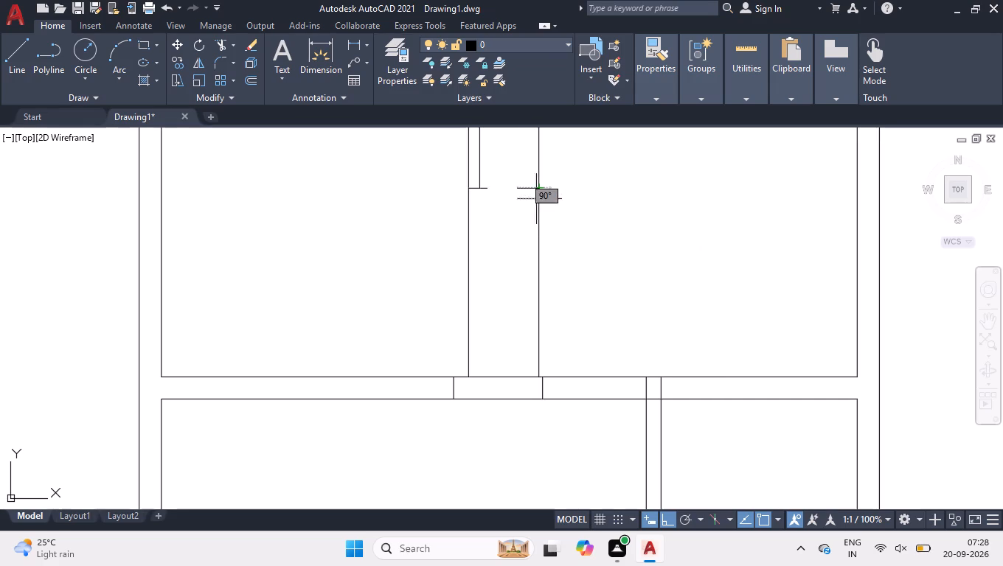
left_click(535, 380)
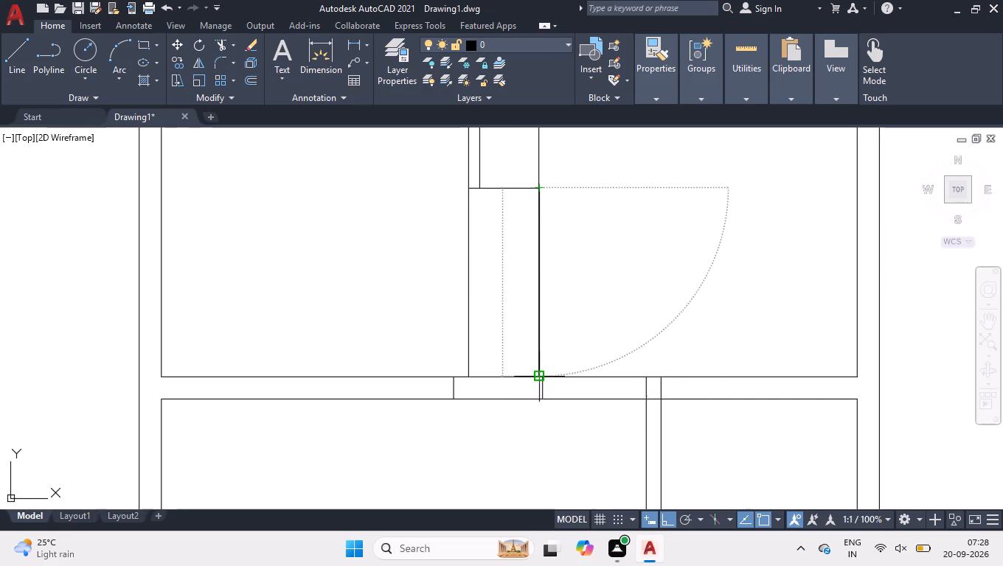
key("space")
Move the new lower vertical line 4.5" to the left, into the passage.
left_click(538, 349)
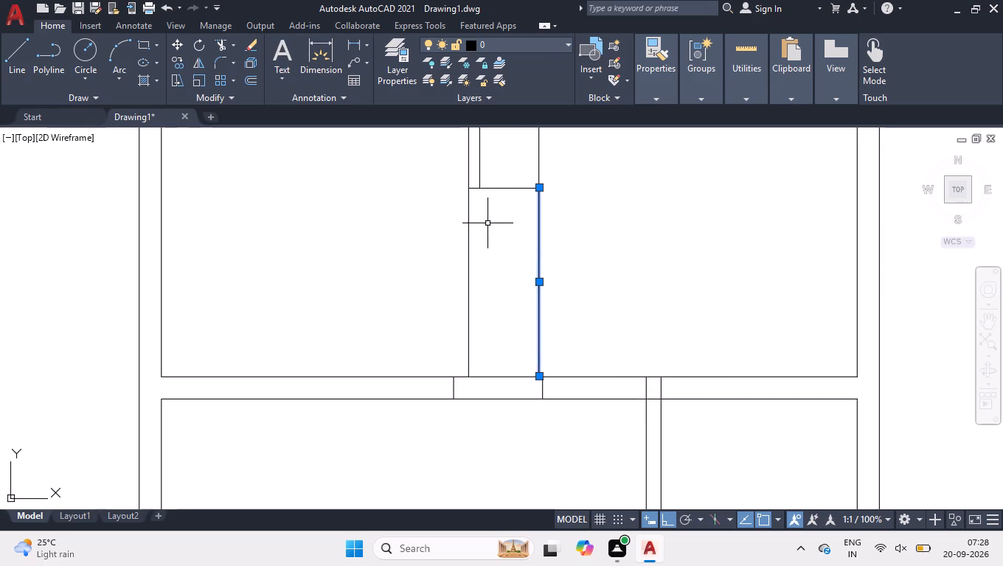
left_click(540, 284)
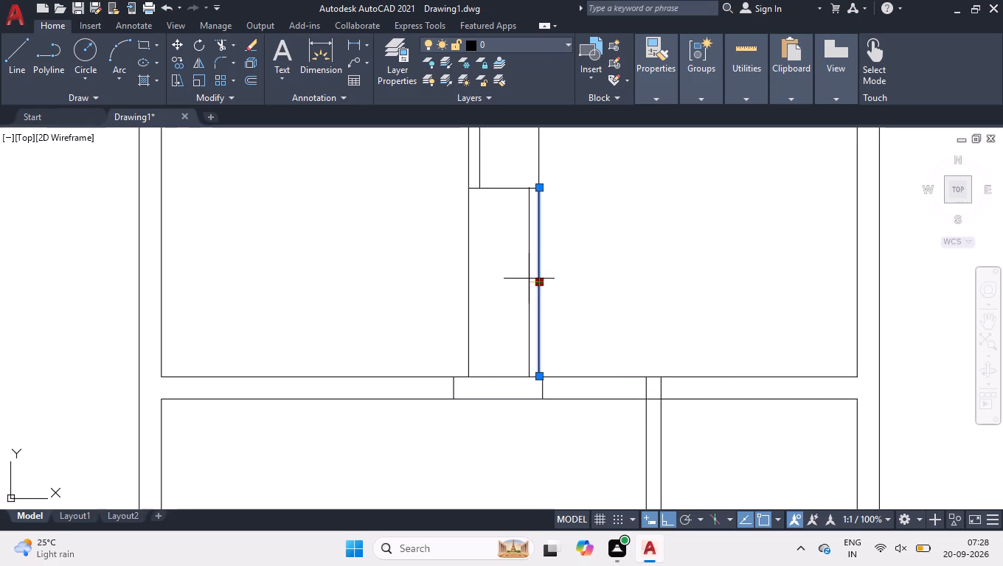
type("4.5")
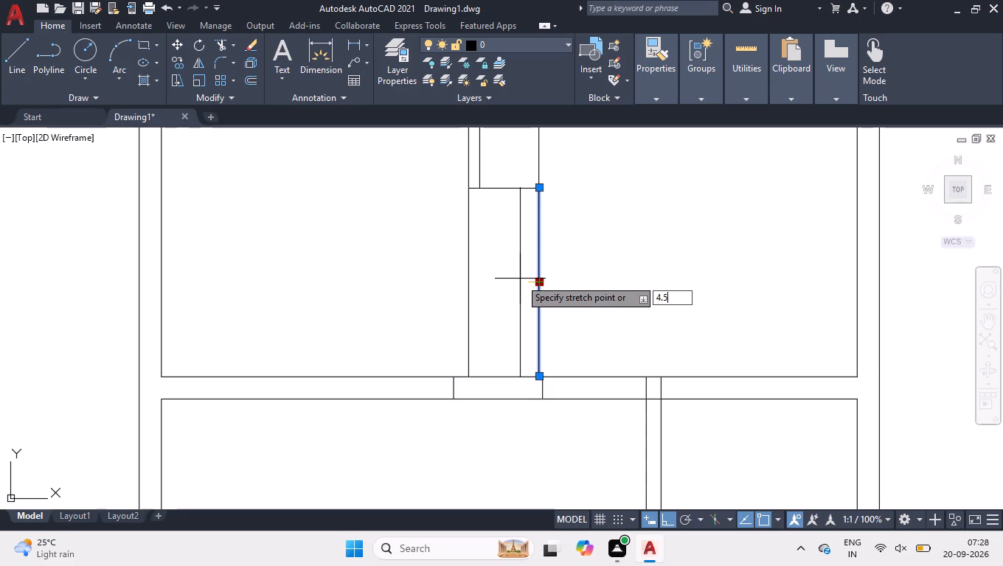
key("Return")
right_click(579, 254)
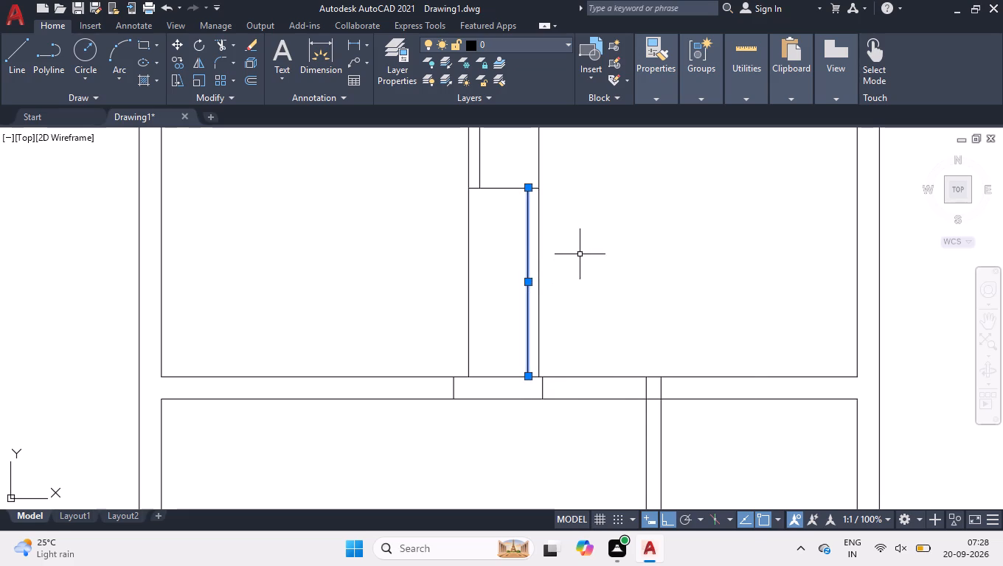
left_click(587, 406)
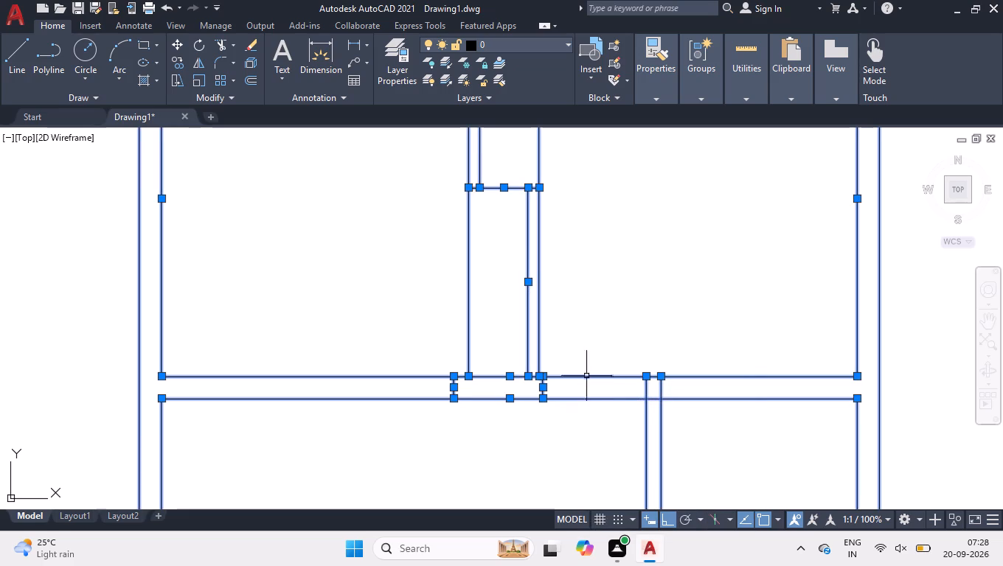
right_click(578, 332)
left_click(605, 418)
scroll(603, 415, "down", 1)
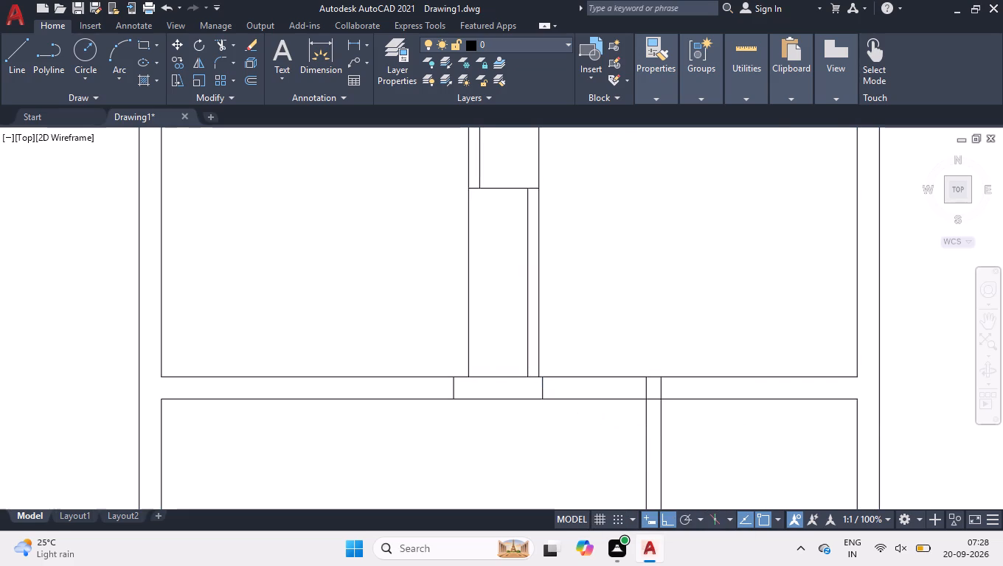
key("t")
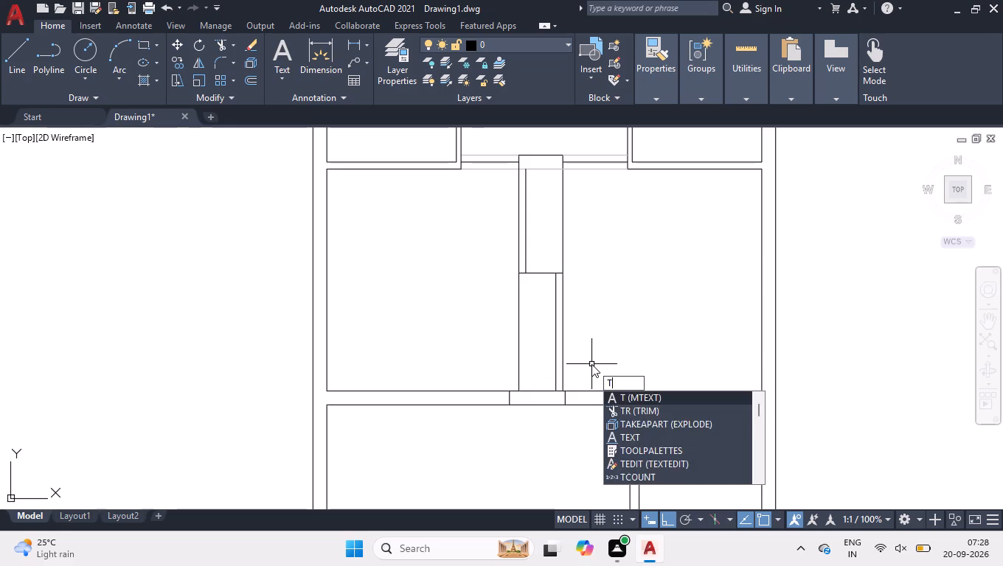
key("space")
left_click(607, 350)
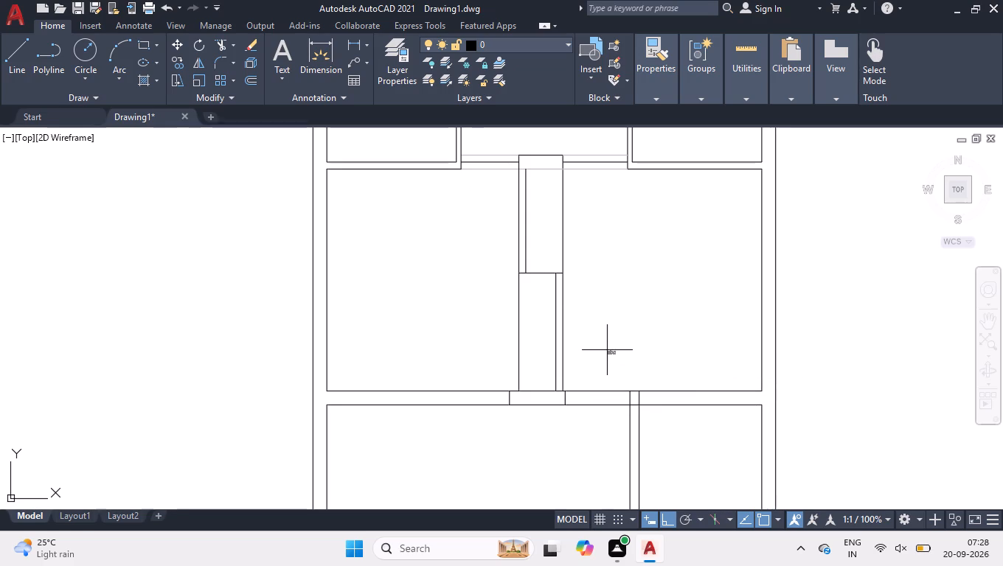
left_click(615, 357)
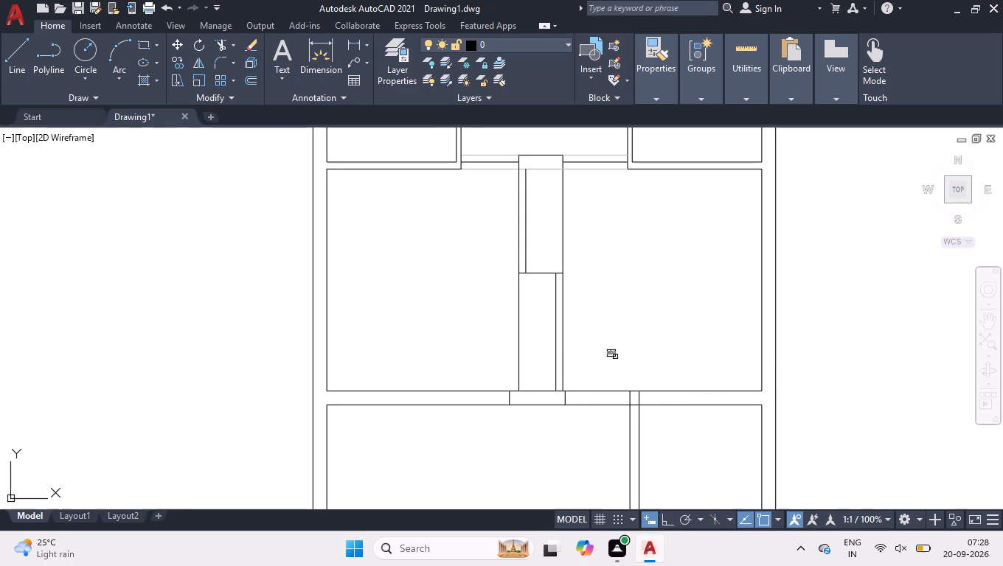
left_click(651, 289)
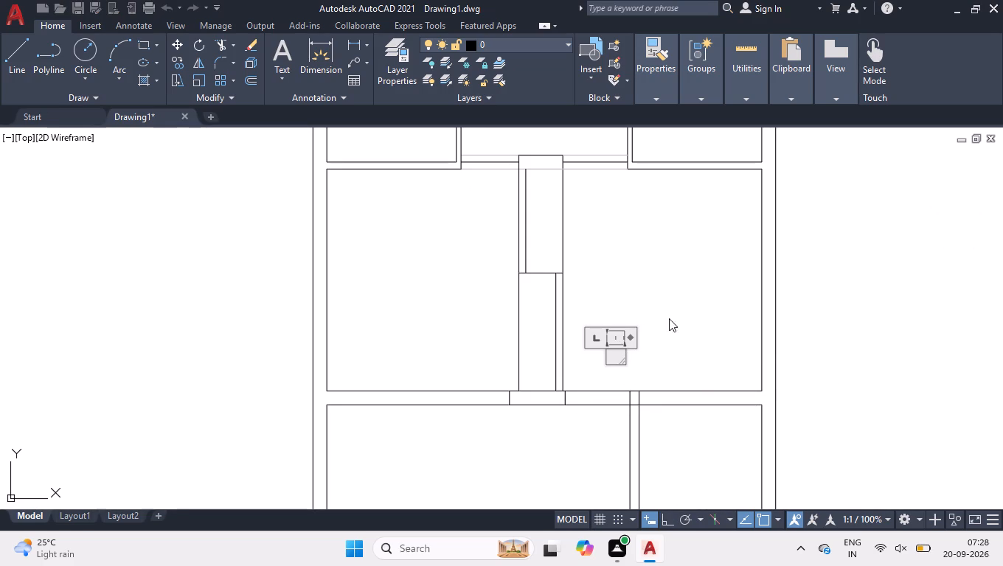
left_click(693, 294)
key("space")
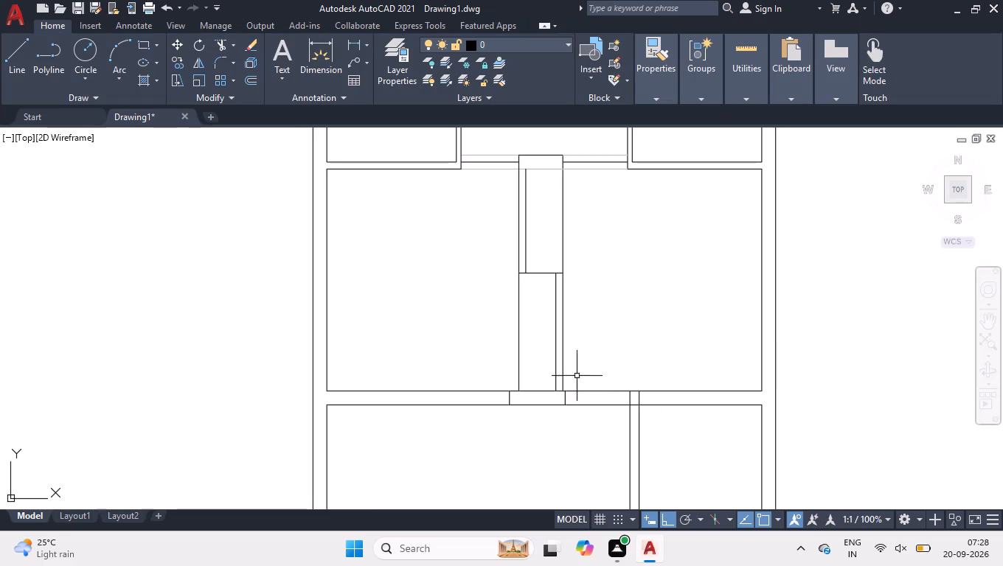
Trim the piece of the passage's bottom edge between the lower inner vertical line and the passage's right side line.
scroll(563, 407, "up", 5)
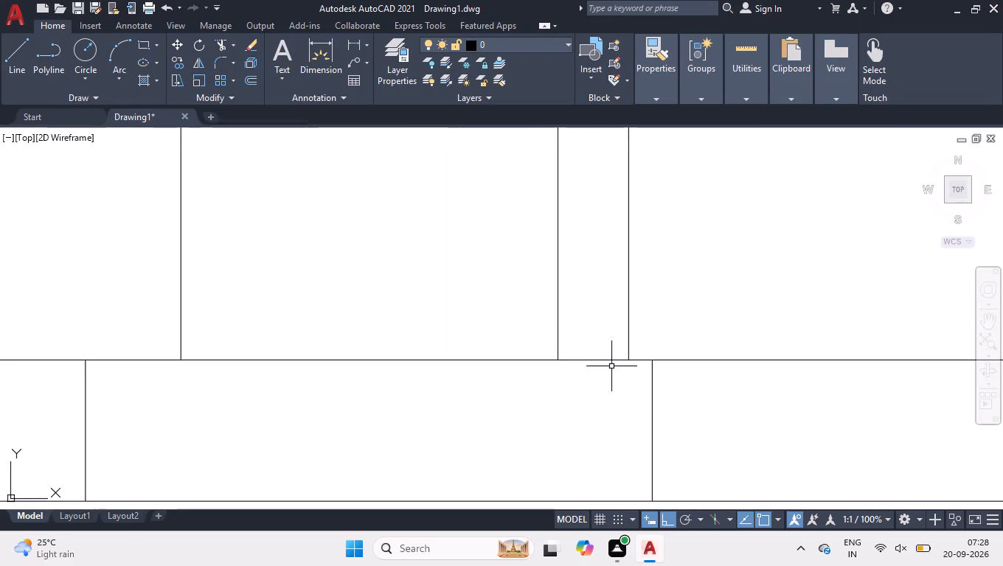
type("tr")
key("space")
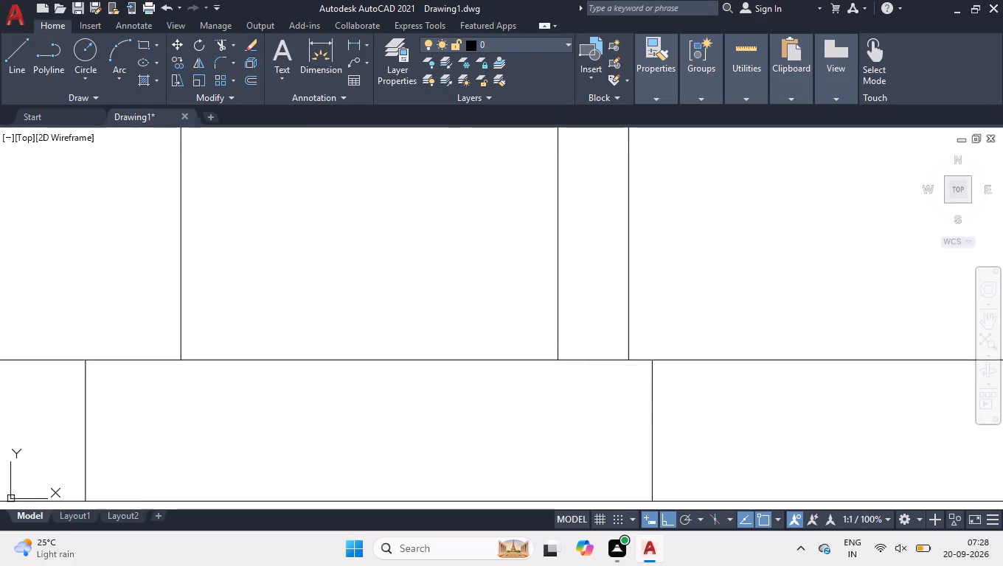
left_click(607, 385)
left_click(600, 340)
Trim away the lower grey line where it crosses the passage, on both sides of the upper inner vertical line.
scroll(566, 394, "down", 4)
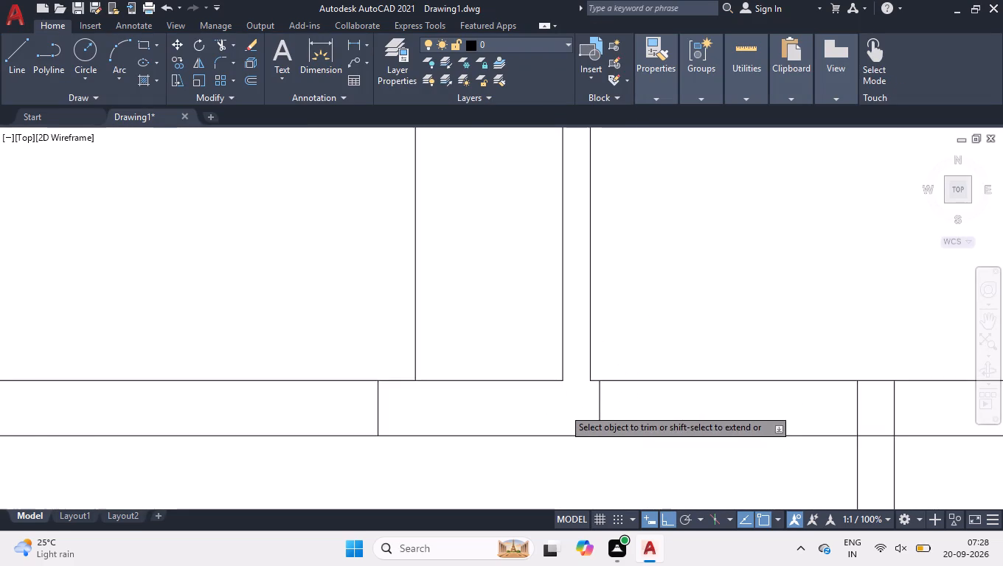
scroll(563, 409, "down", 2)
scroll(602, 352, "down", 1)
scroll(565, 262, "up", 2)
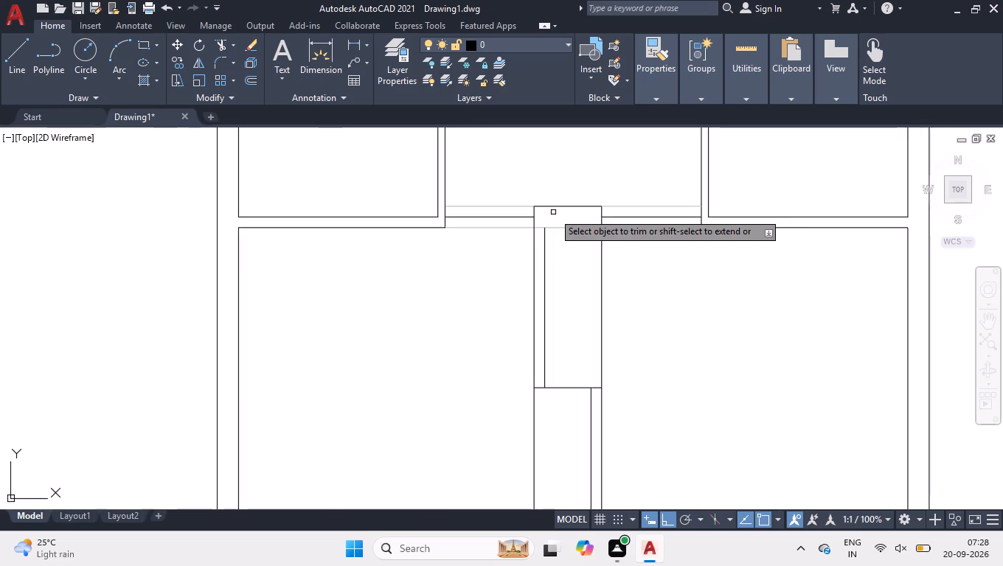
scroll(553, 214, "up", 4)
left_click_drag(510, 260, 513, 267)
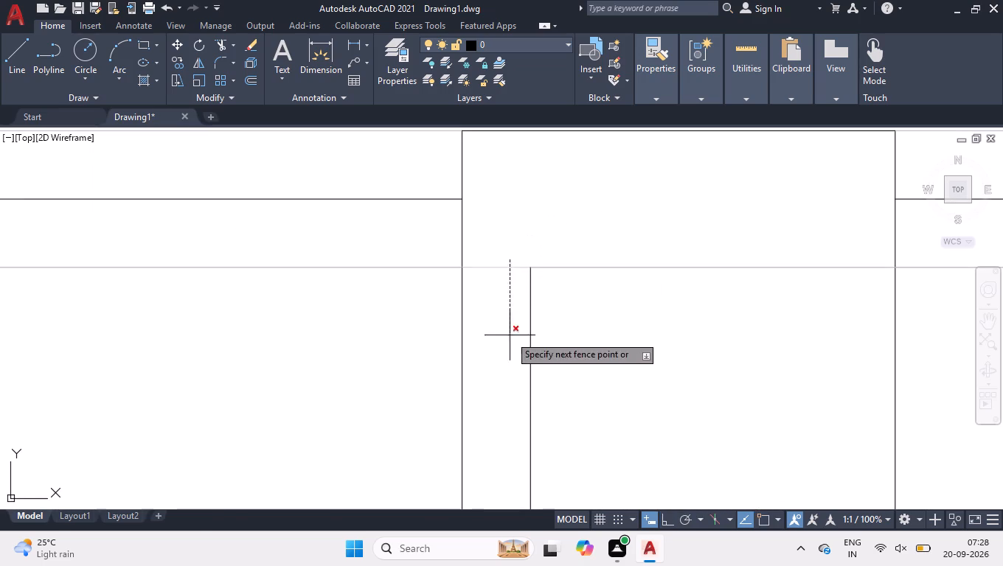
left_click(510, 335)
left_click_drag(580, 238, 583, 255)
left_click(601, 341)
scroll(585, 185, "down", 7)
scroll(577, 275, "up", 2)
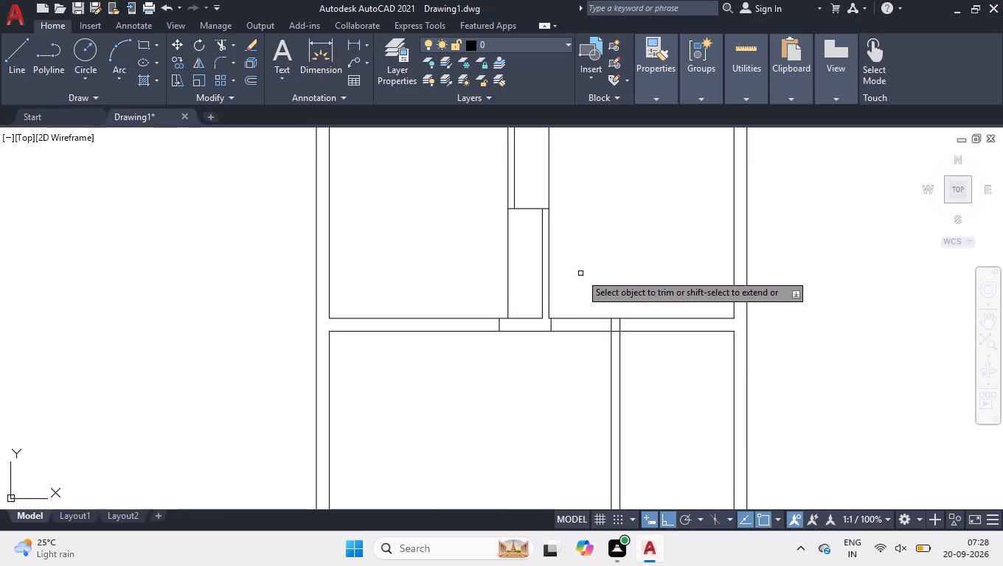
key("space")
Draw a horizontal line from the top end of the upper inner vertical line to the passage's right side line.
scroll(594, 296, "down", 1)
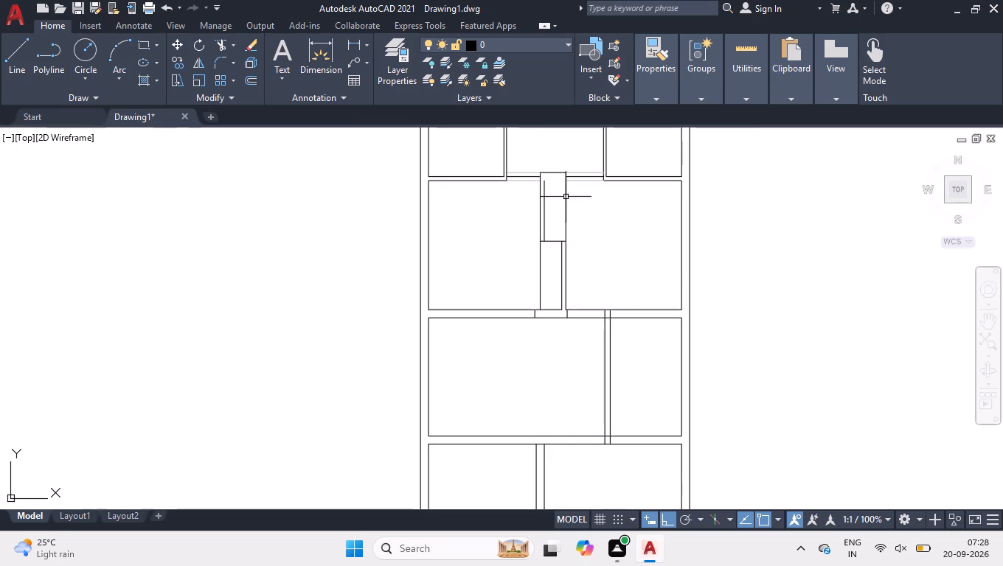
scroll(563, 184, "up", 3)
scroll(491, 141, "up", 2)
key("l")
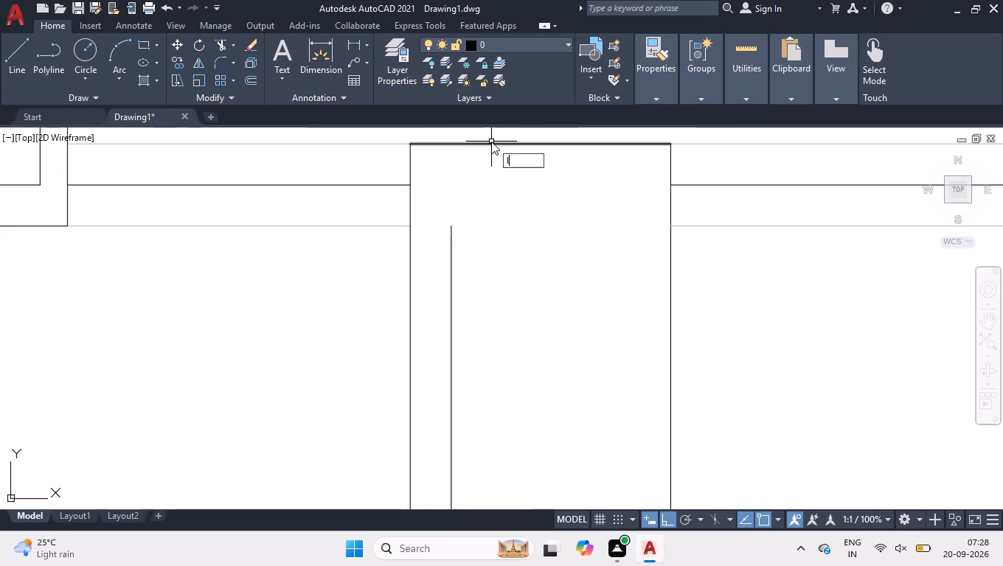
key("Return")
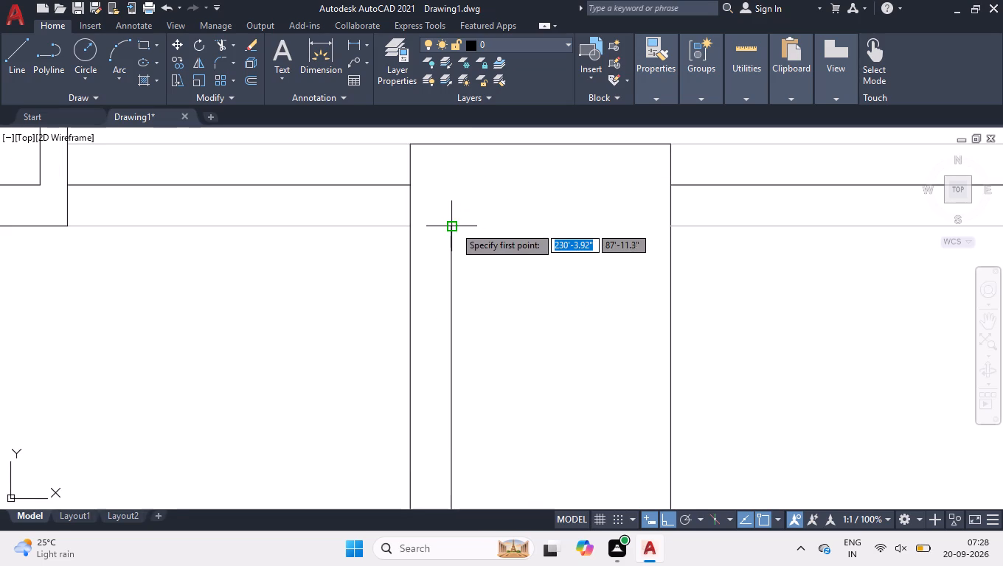
left_click(454, 226)
left_click(670, 226)
key("space")
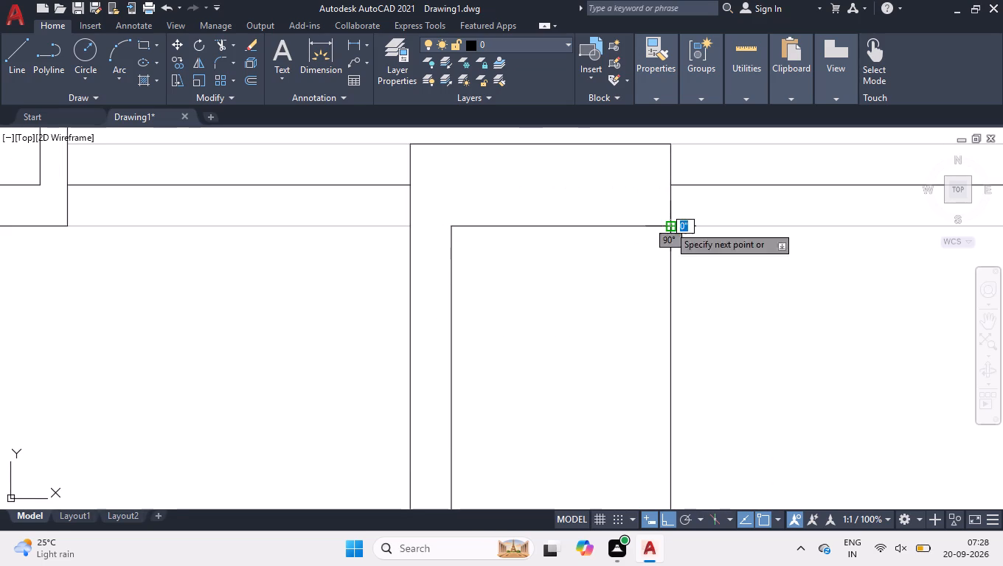
Draw a diagonal across the passage's upper rectangle, from its bottom-left corner to its top-right corner.
scroll(502, 185, "down", 3)
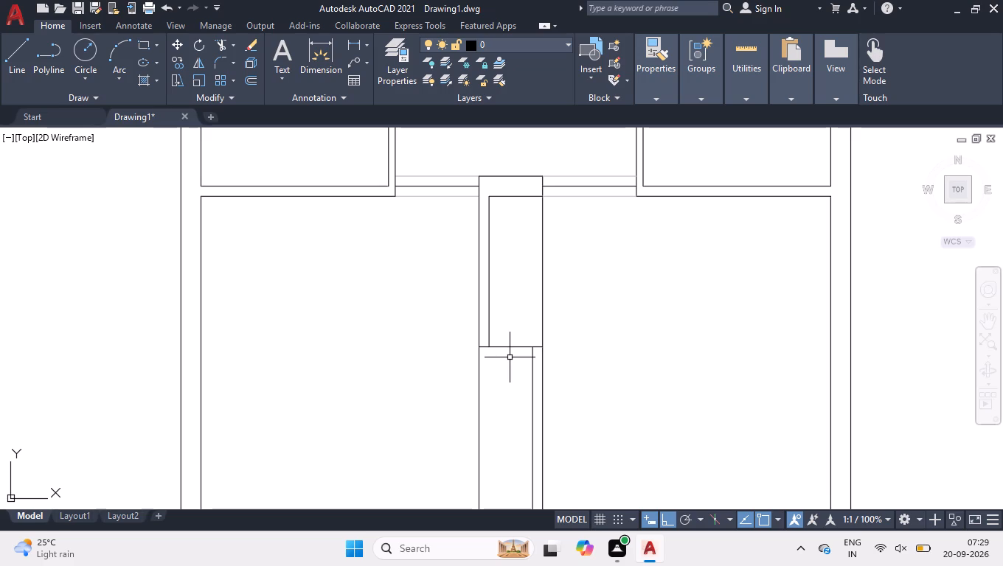
key("l")
key("Return")
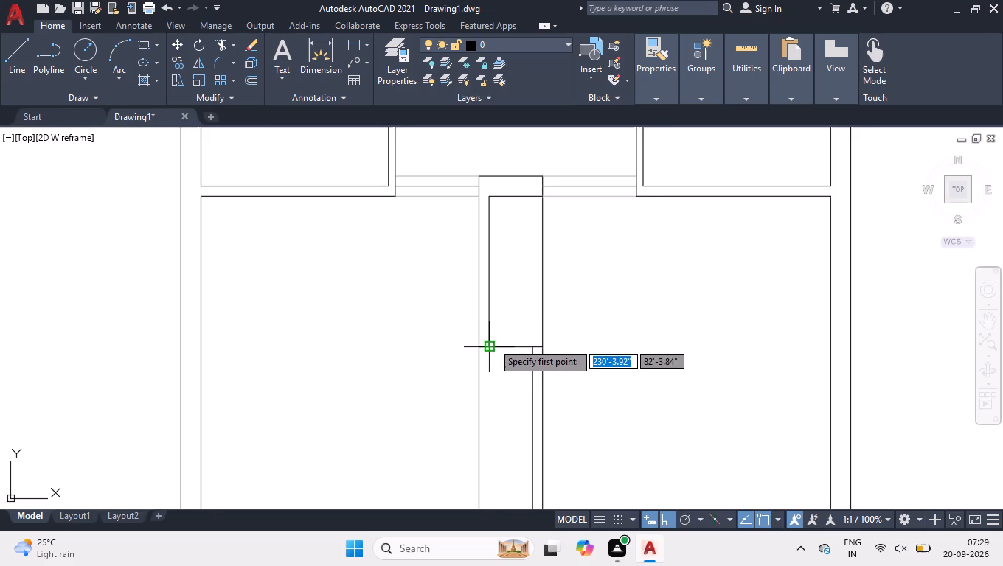
left_click(493, 343)
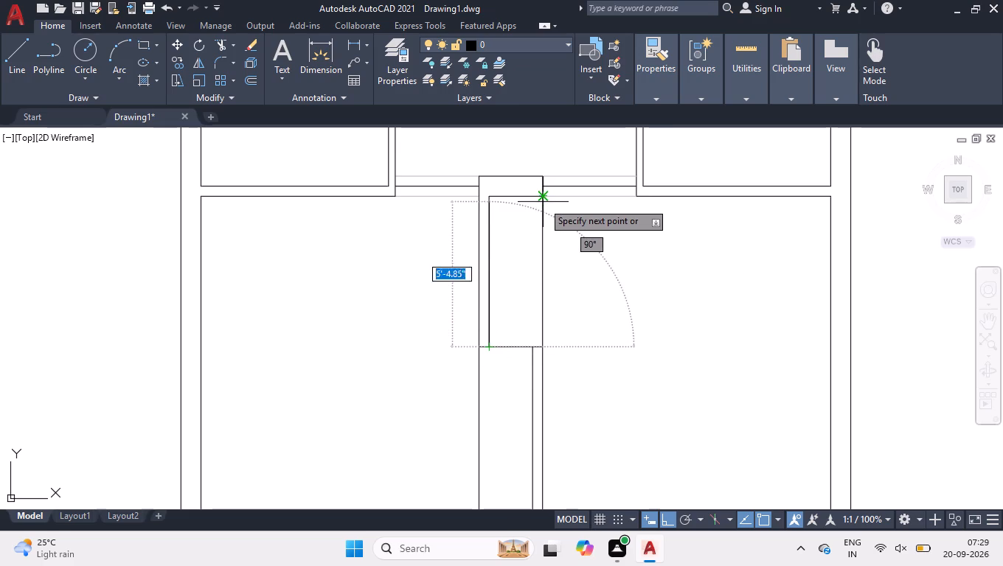
left_click(542, 198)
key("space")
Draw a diagonal across the passage's lower rectangle, from its bottom-left corner to its top-right corner.
scroll(498, 266, "down", 1)
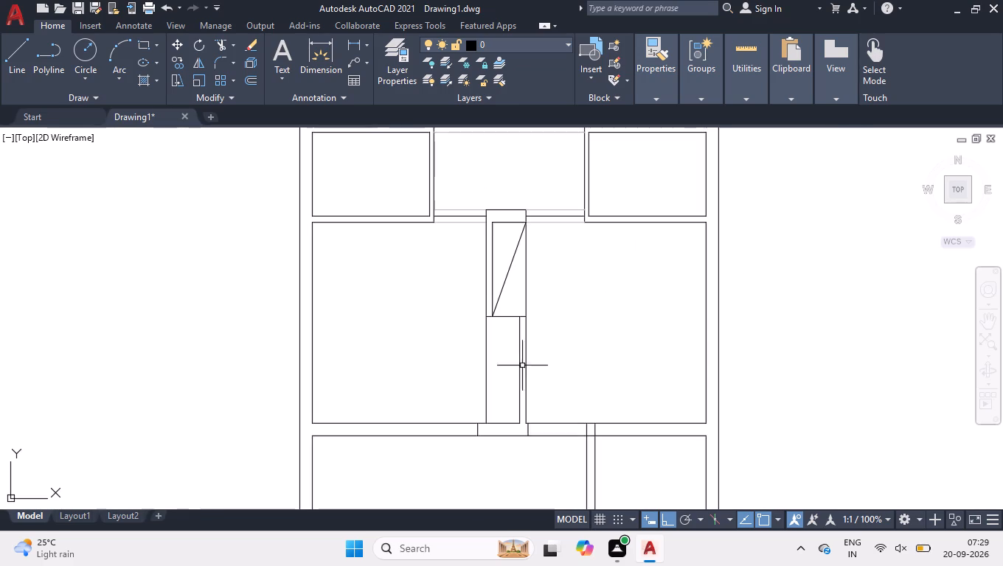
scroll(516, 430, "up", 1)
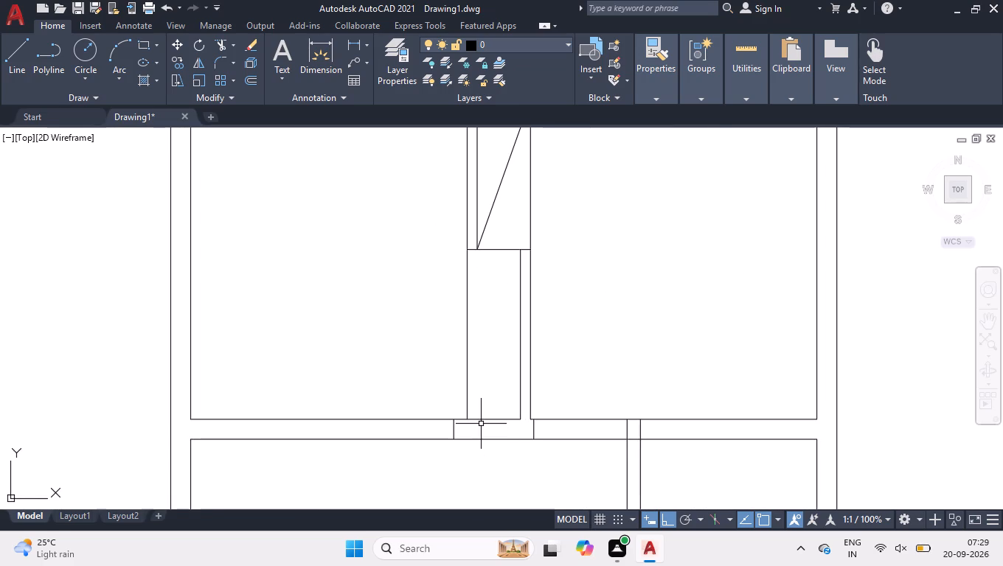
key("space")
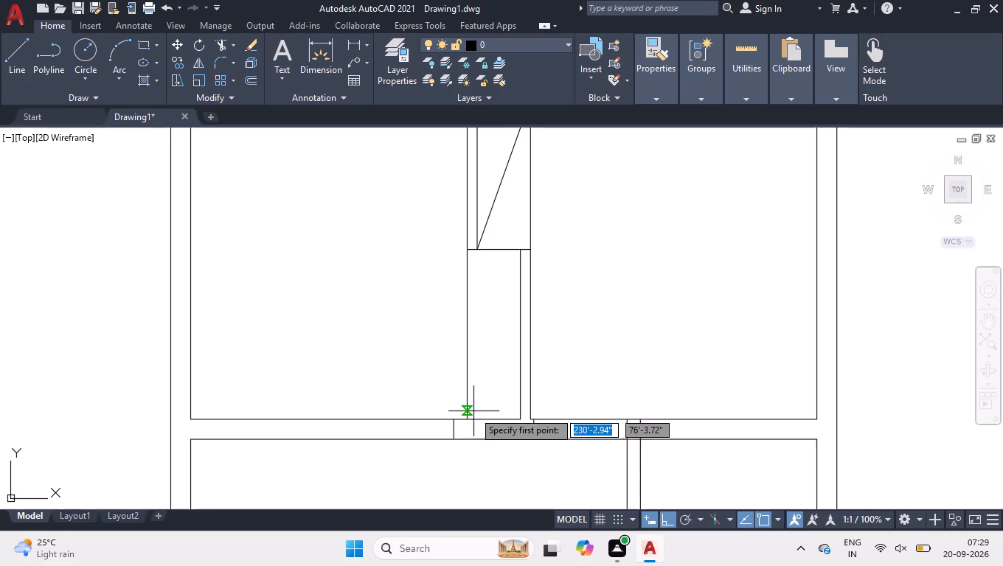
left_click(469, 420)
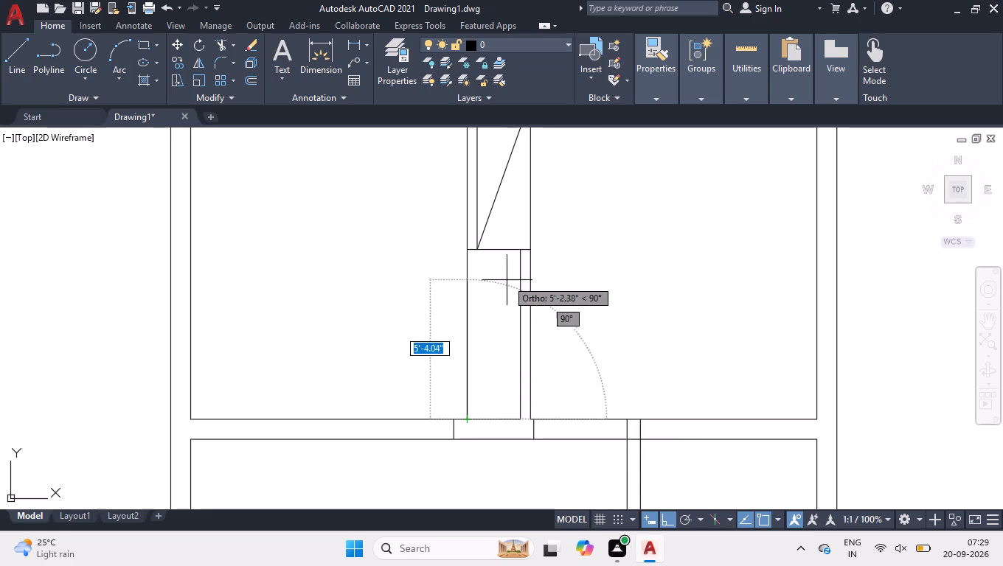
left_click(518, 250)
key("space")
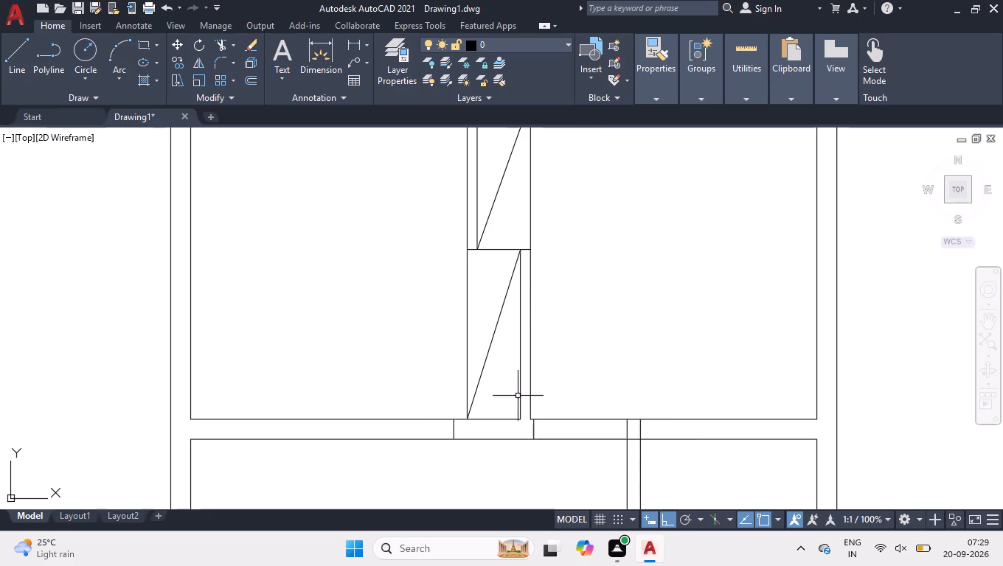
Hatch the upper-left triangle of the passage's upper rectangle with the ANSI31 pattern.
scroll(517, 472, "down", 1)
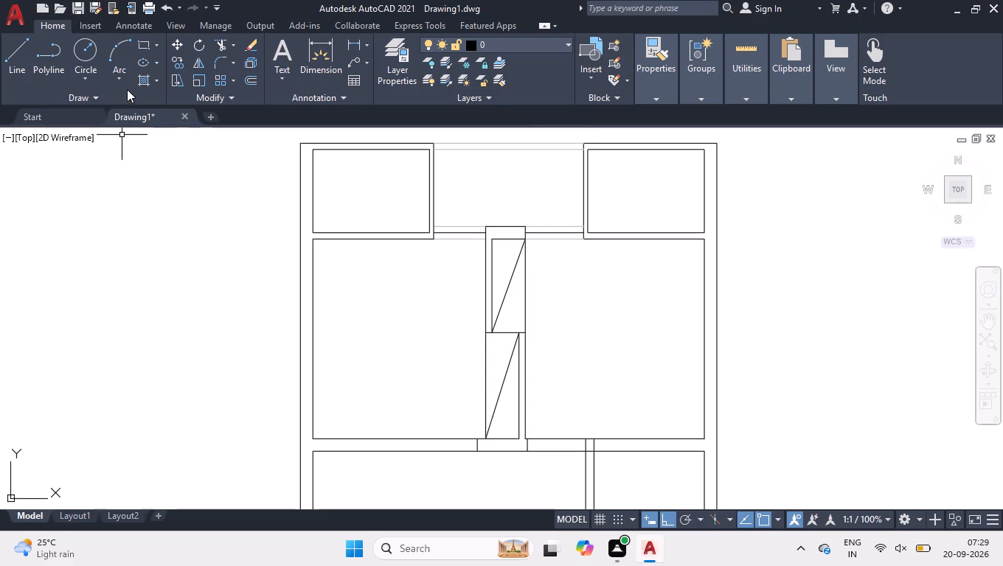
left_click(145, 82)
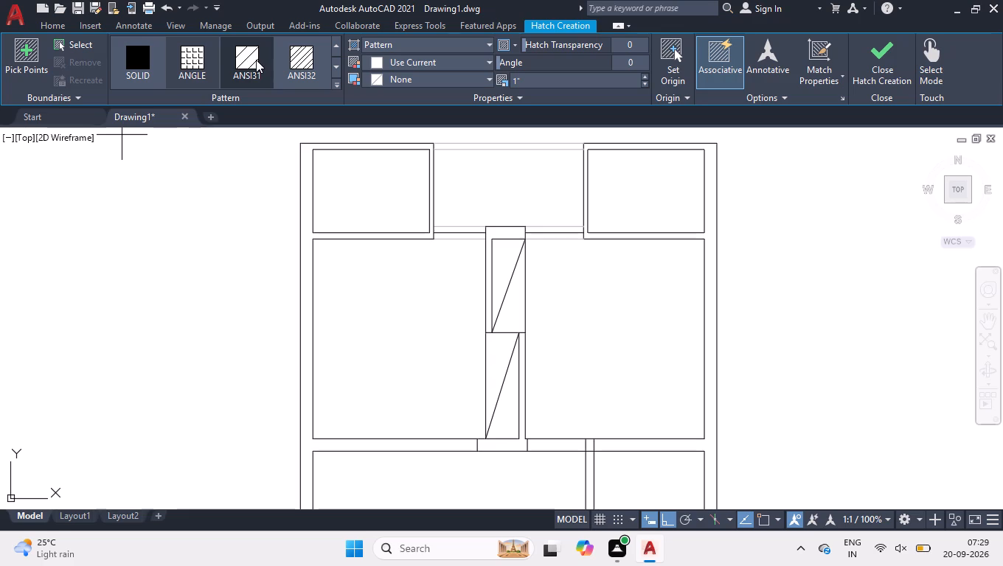
left_click(256, 60)
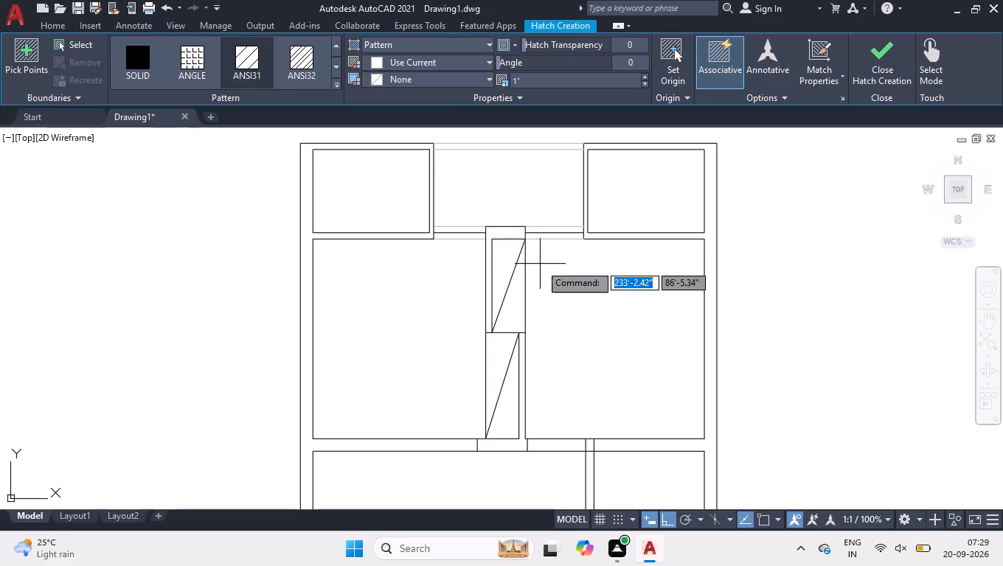
left_click(504, 257)
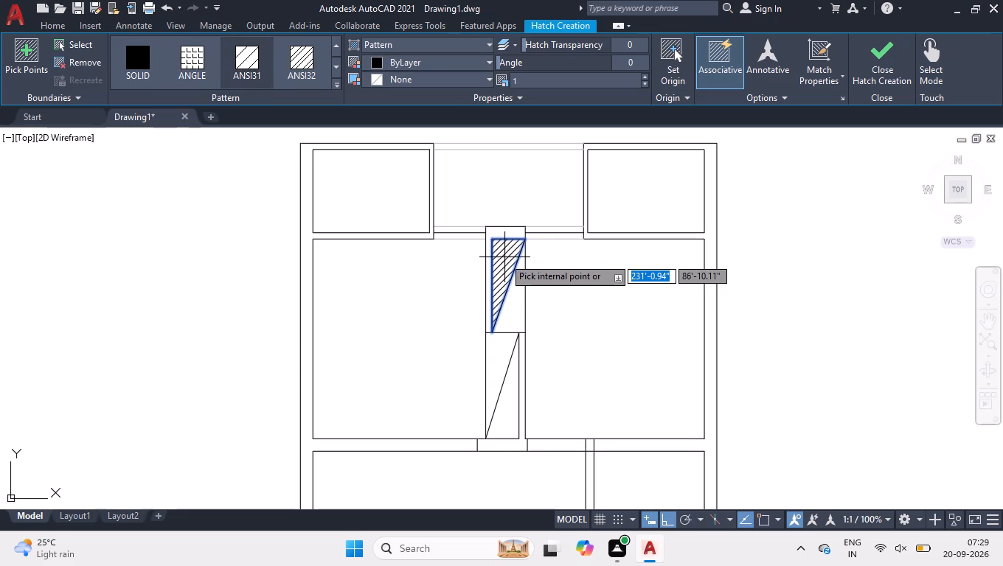
Set the hatch angle to 45.
scroll(507, 266, "up", 2)
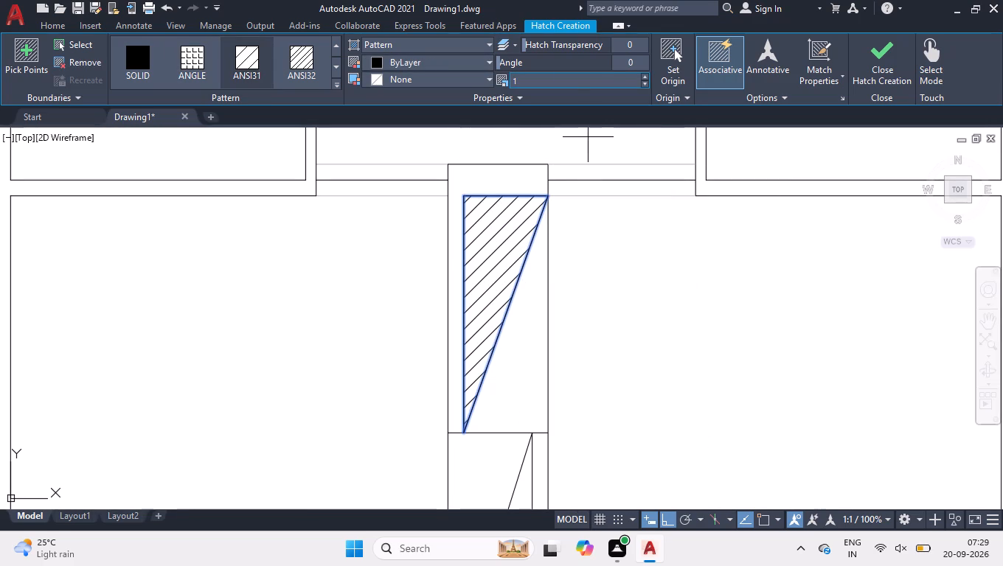
left_click_drag(551, 66, 569, 58)
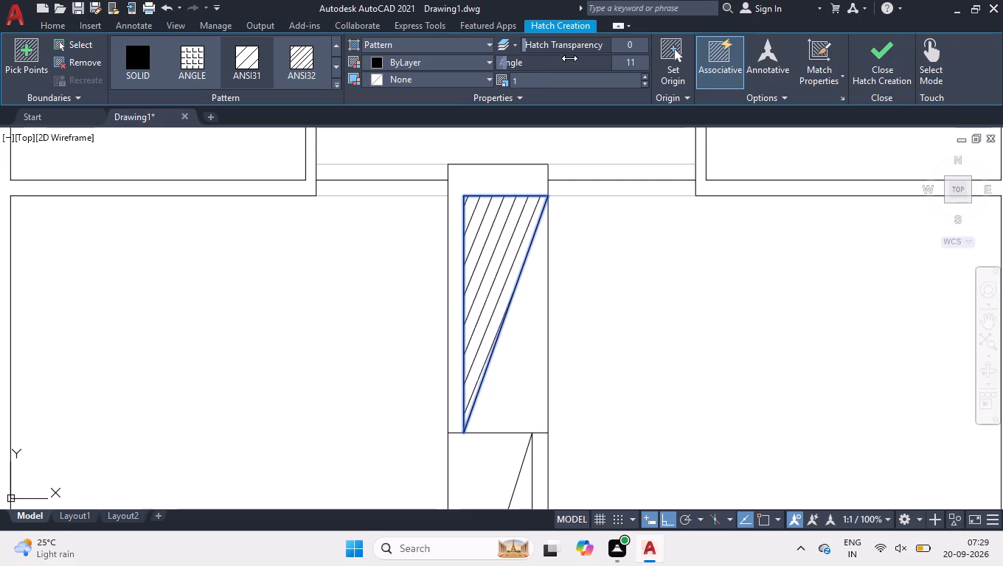
left_click_drag(569, 58, 576, 52)
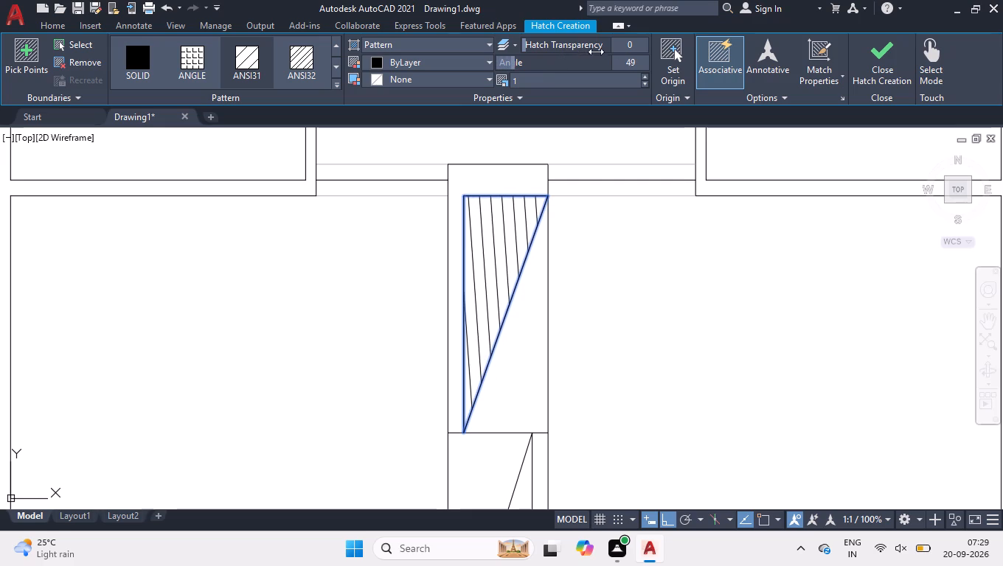
left_click(628, 63)
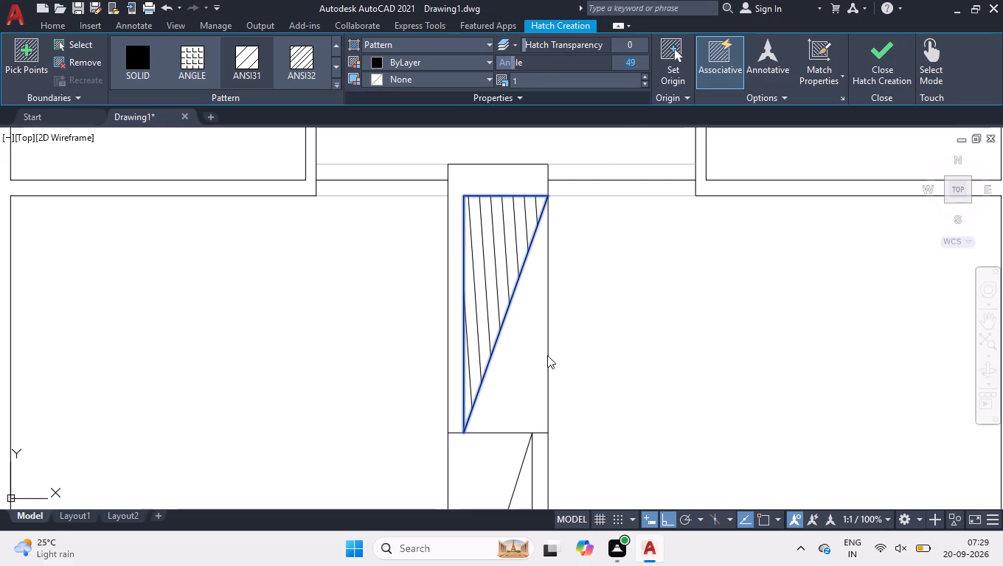
type("45")
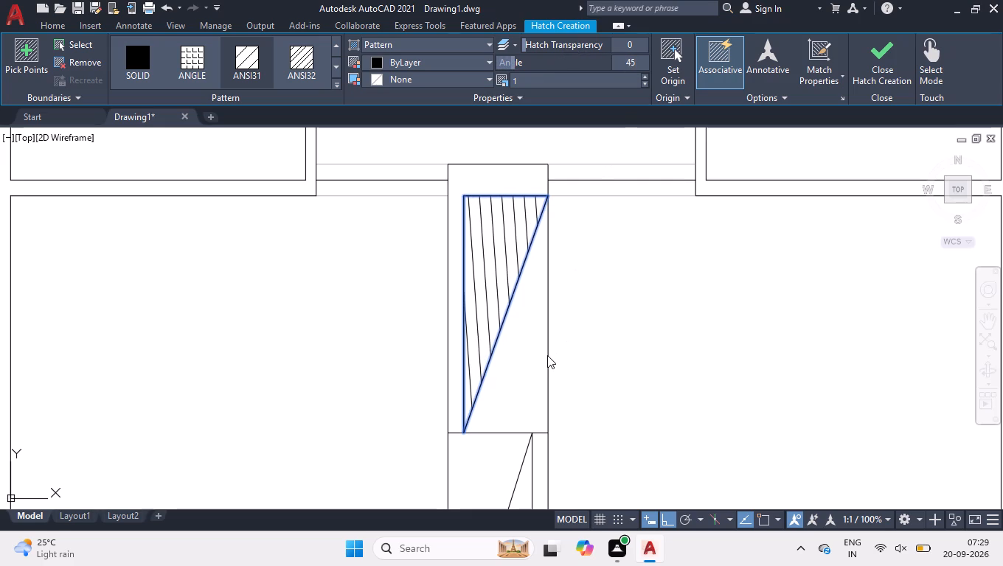
key("Return")
Hatch the lower-right triangle of the passage's lower rectangle with the same ANSI31 hatch.
scroll(487, 239, "down", 2)
scroll(466, 445, "up", 2)
left_click(534, 317)
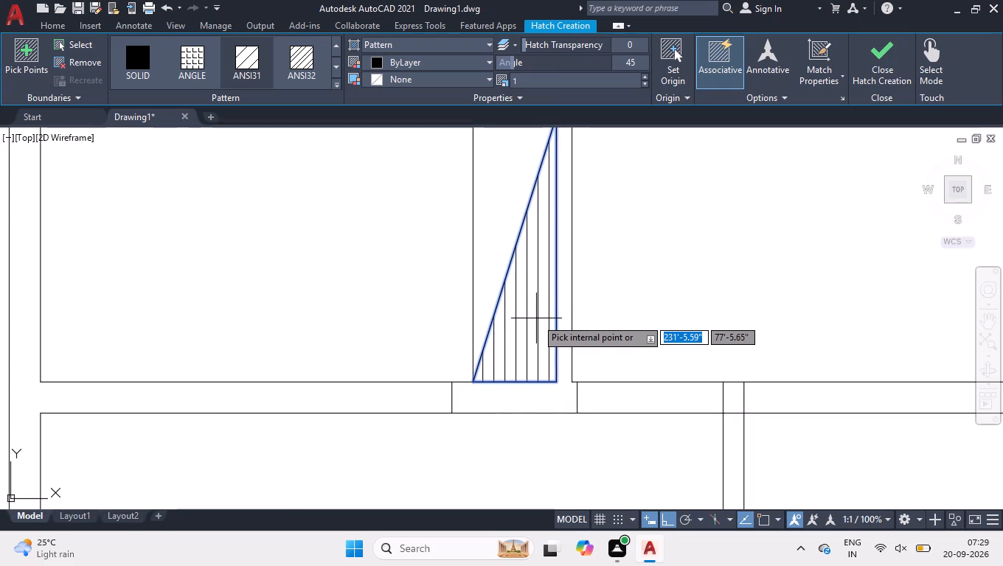
Set the scale of the passage's two triangular ANSI31 hatches to 0.7.
key("Return")
scroll(501, 398, "down", 3)
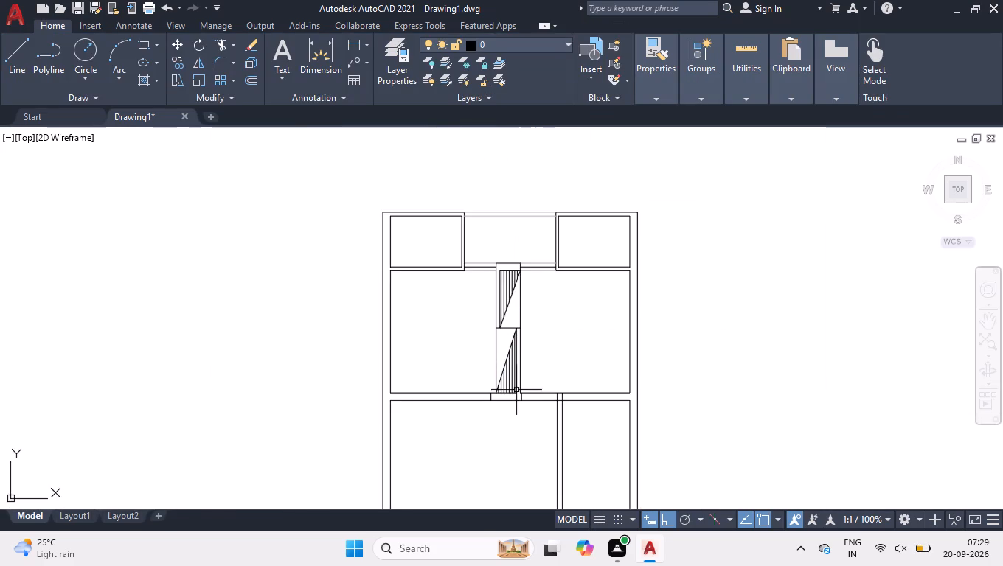
scroll(510, 385, "up", 1)
left_click(509, 383)
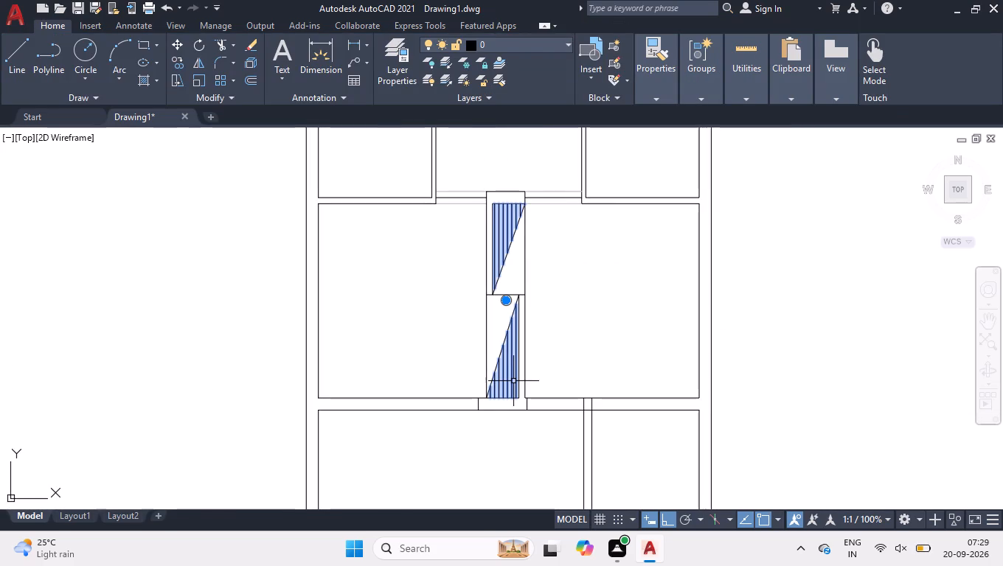
left_click(540, 79)
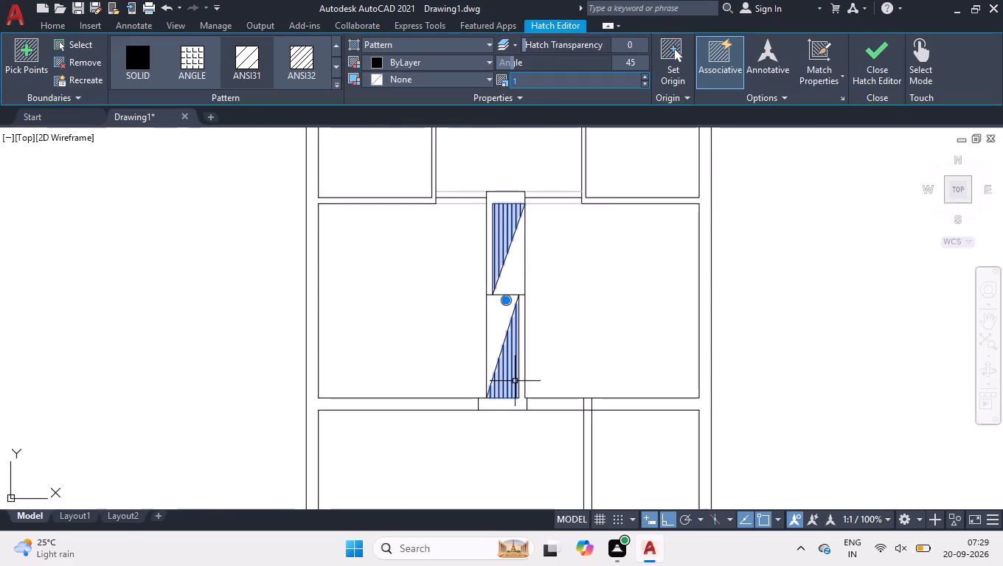
type("0.7")
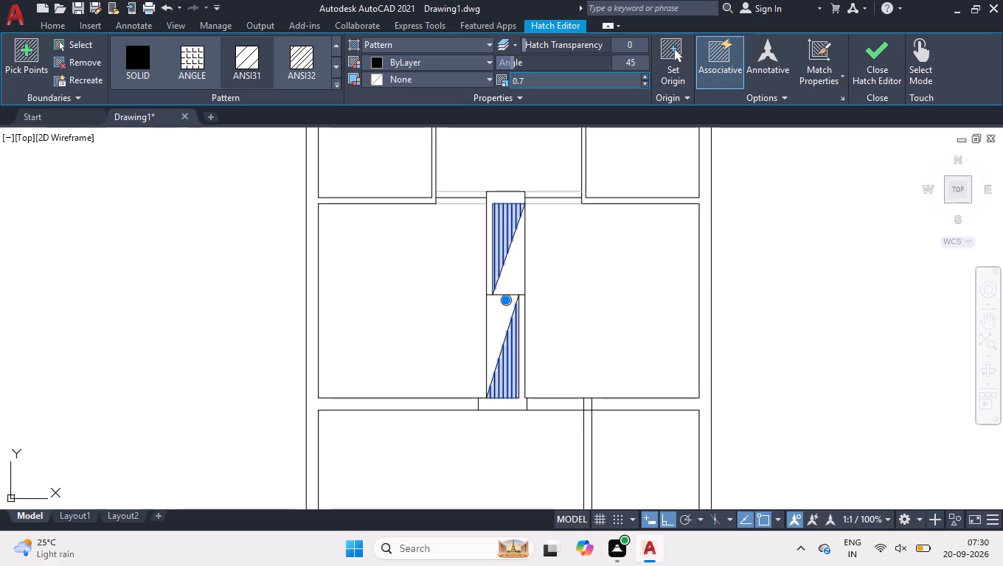
key("Return")
right_click(563, 299)
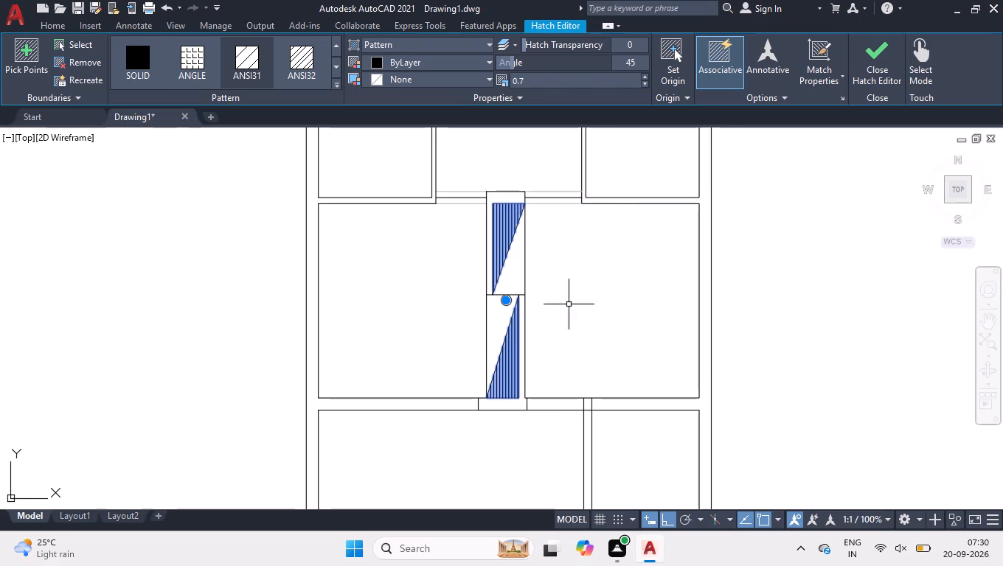
left_click(583, 416)
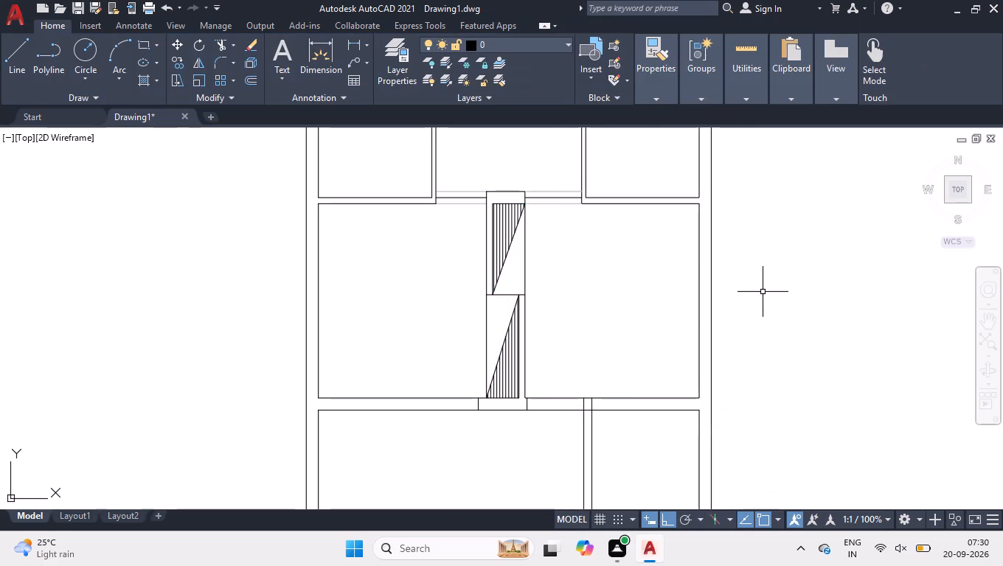
Draw a vertical line across the top-left room's bottom wall, about 7.9" from the wall's outer right corner.
scroll(470, 314, "down", 1)
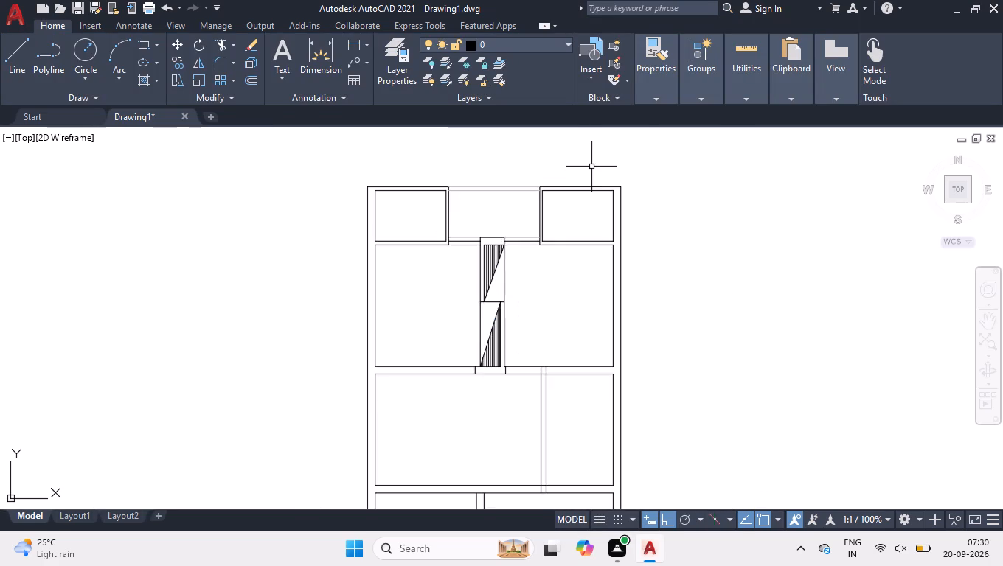
scroll(593, 165, "down", 1)
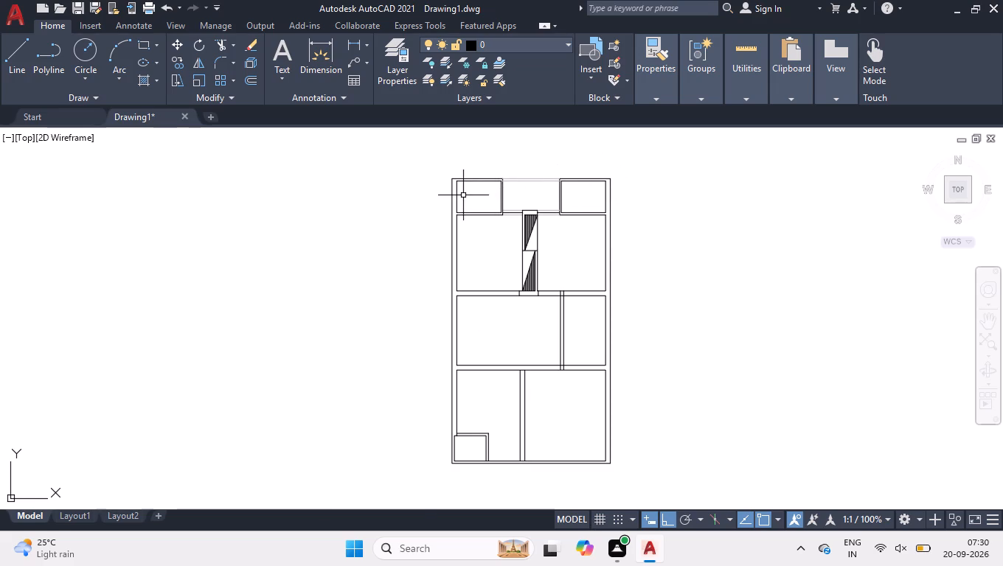
scroll(463, 195, "up", 2)
scroll(555, 164, "up", 1)
scroll(497, 226, "up", 2)
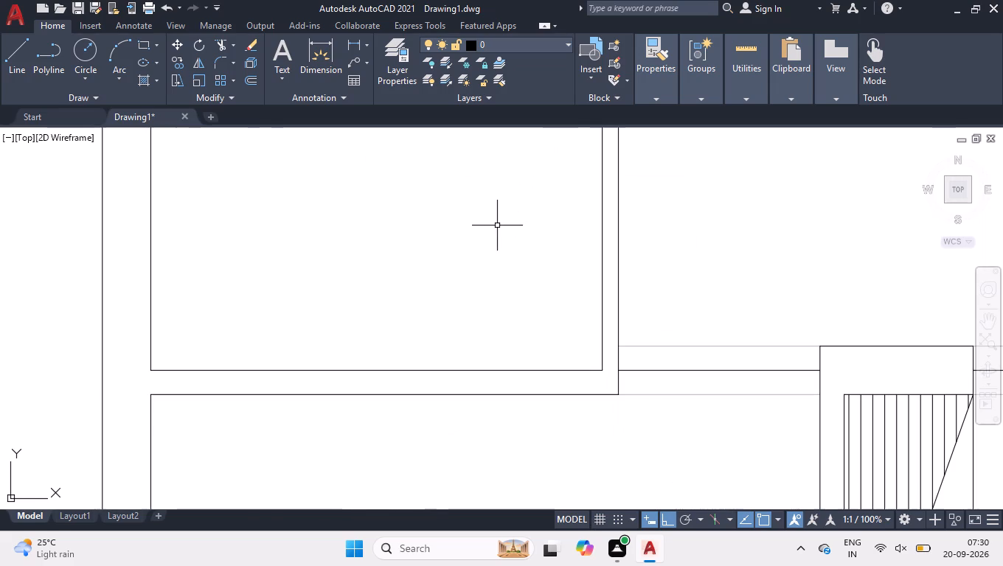
key("l")
key("Return")
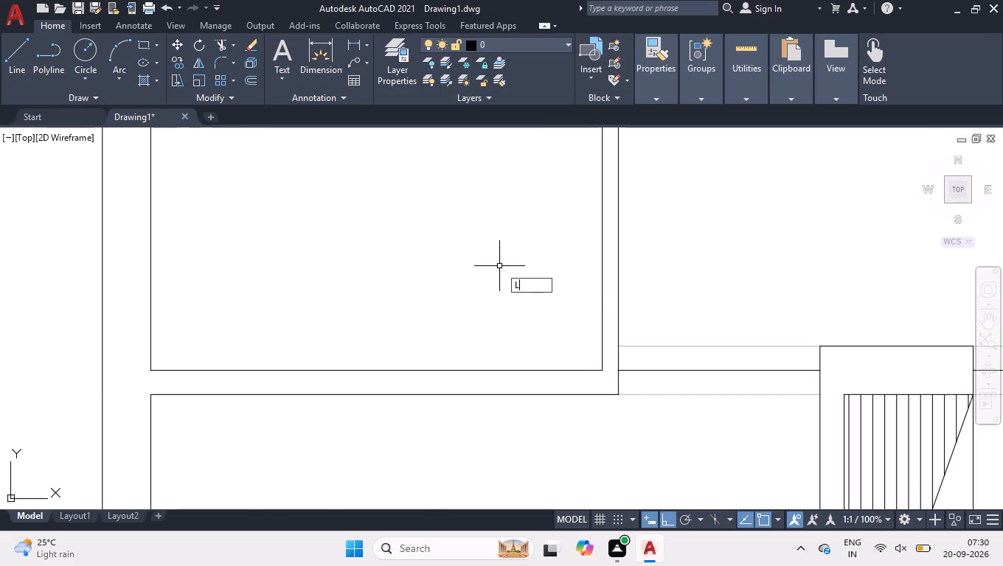
left_click(576, 370)
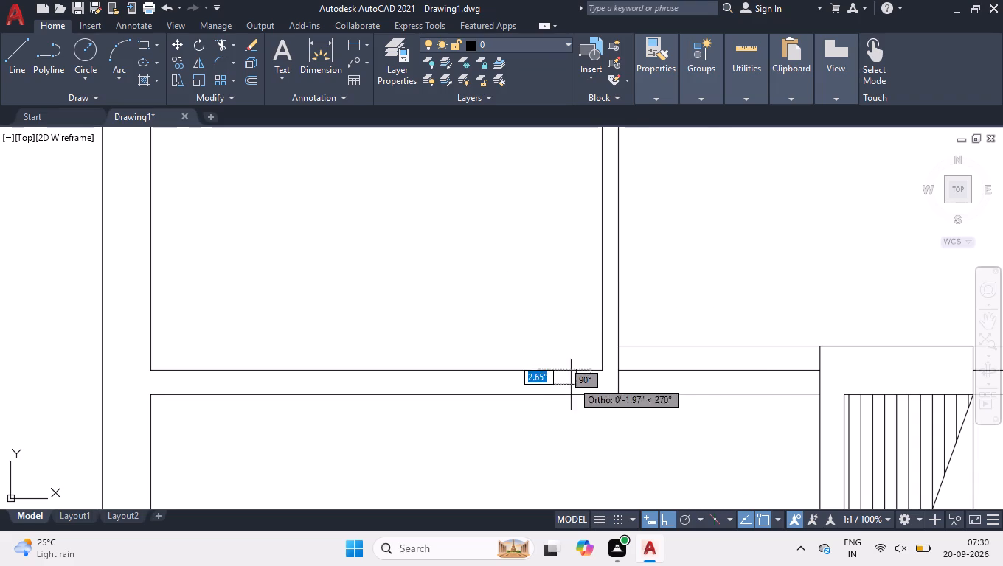
left_click(575, 396)
key("space")
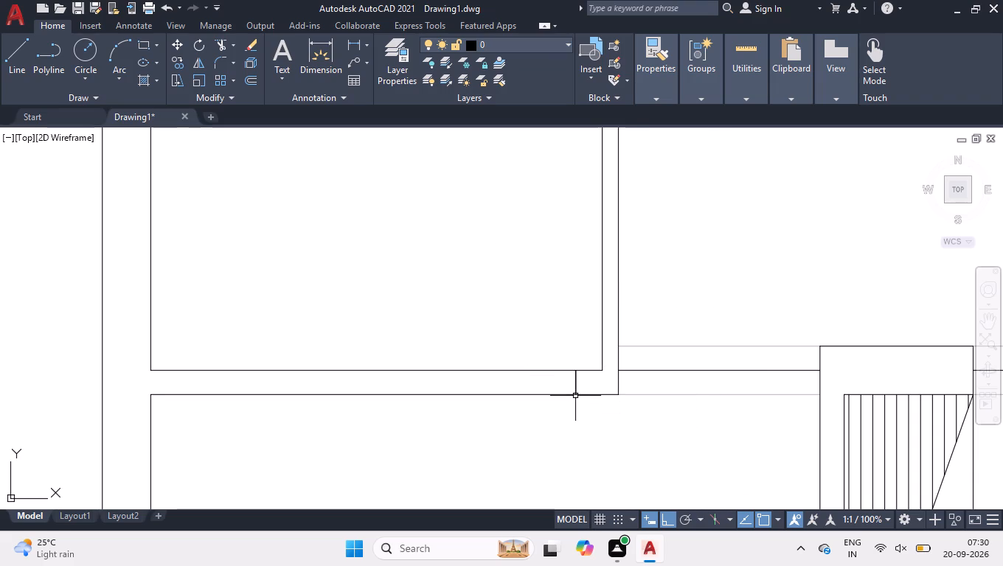
Offset that short wall line 2'6" to the left to mark the top-left room's door opening.
type("off")
key("Return")
type("2'")
key("6")
key("Return")
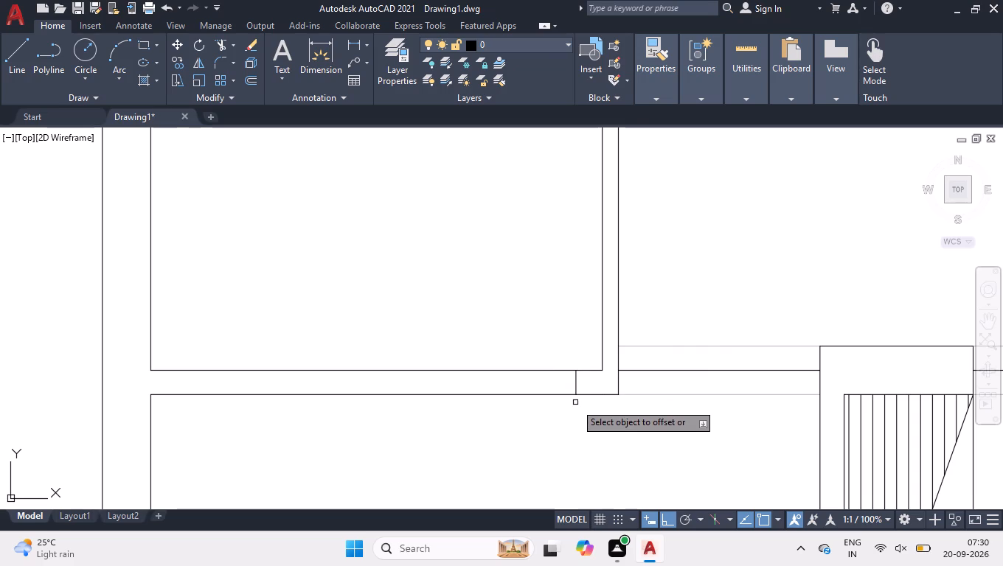
left_click(577, 383)
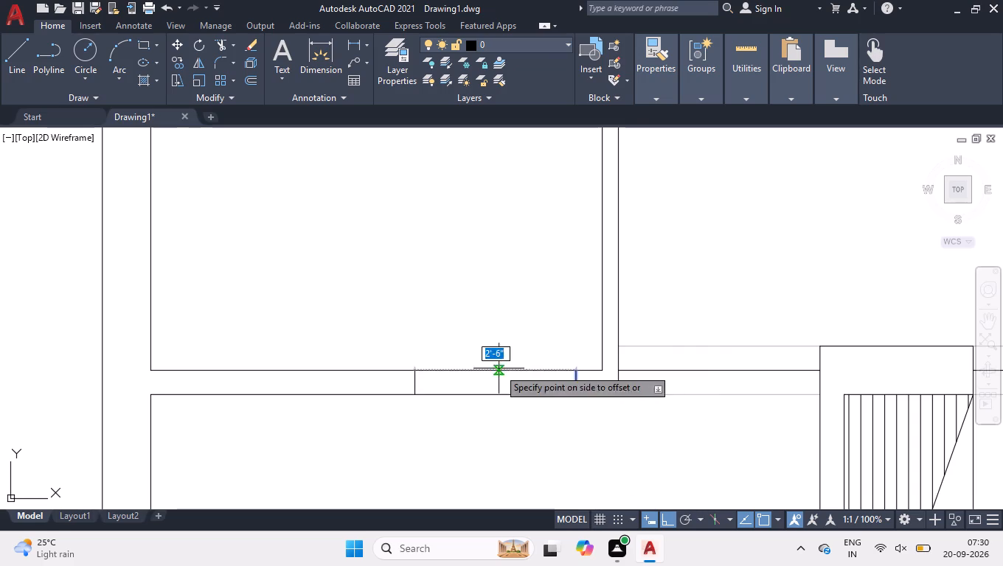
left_click(499, 368)
key("space")
Measure the distance from the door opening's right edge to the top-left room's outer wall corner.
scroll(369, 343, "down", 2)
scroll(468, 327, "down", 1)
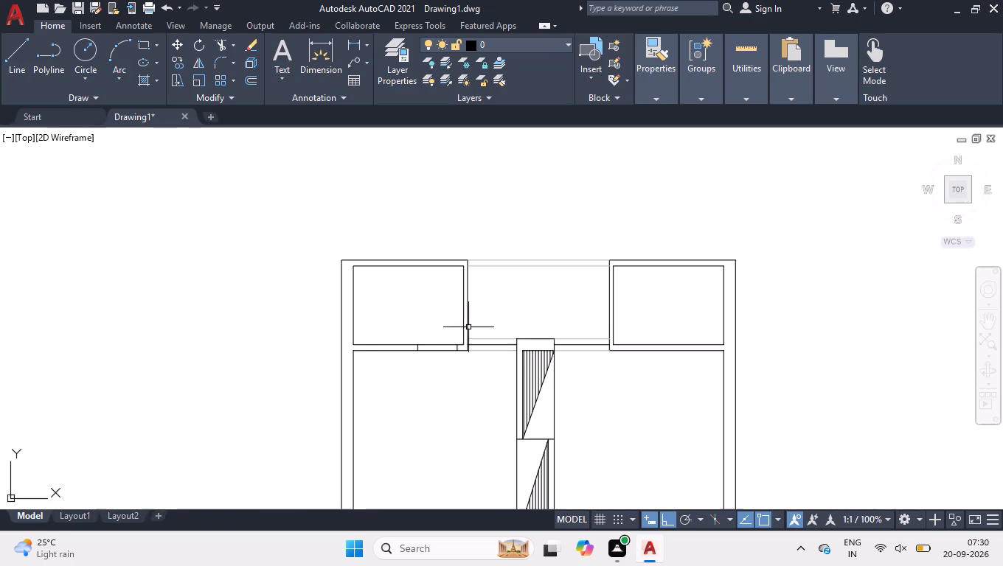
scroll(704, 340, "up", 1)
scroll(232, 335, "up", 2)
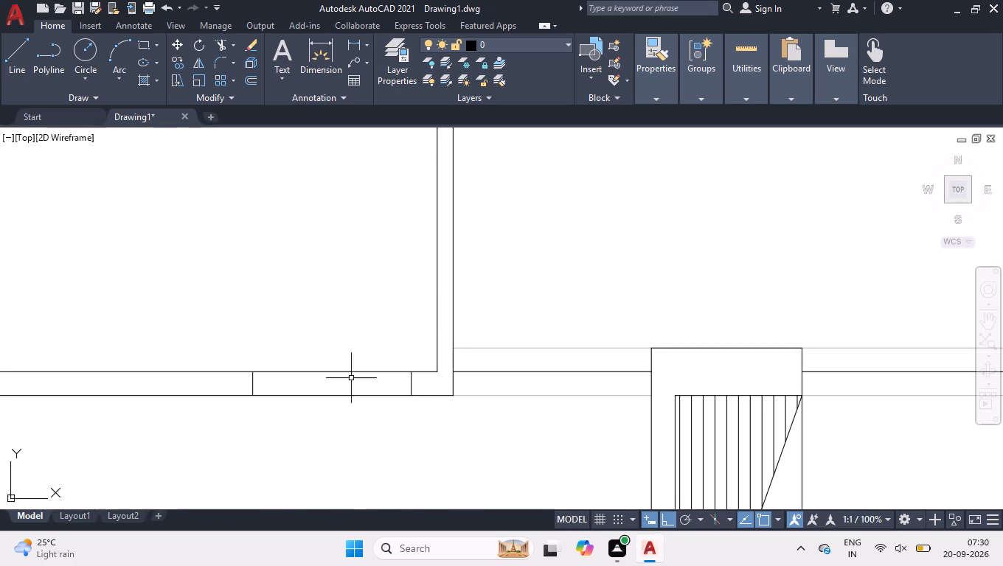
scroll(414, 382, "up", 2)
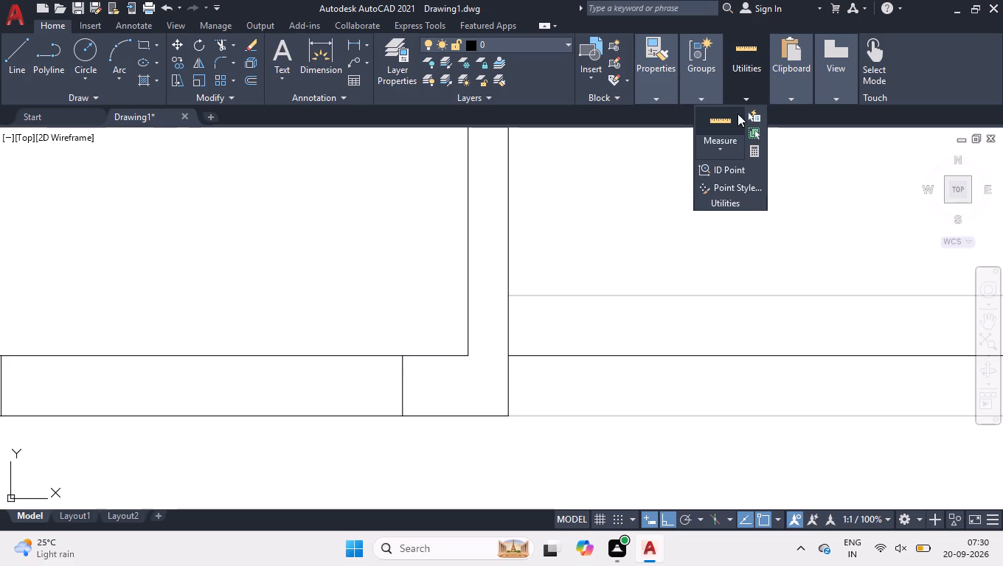
left_click(732, 116)
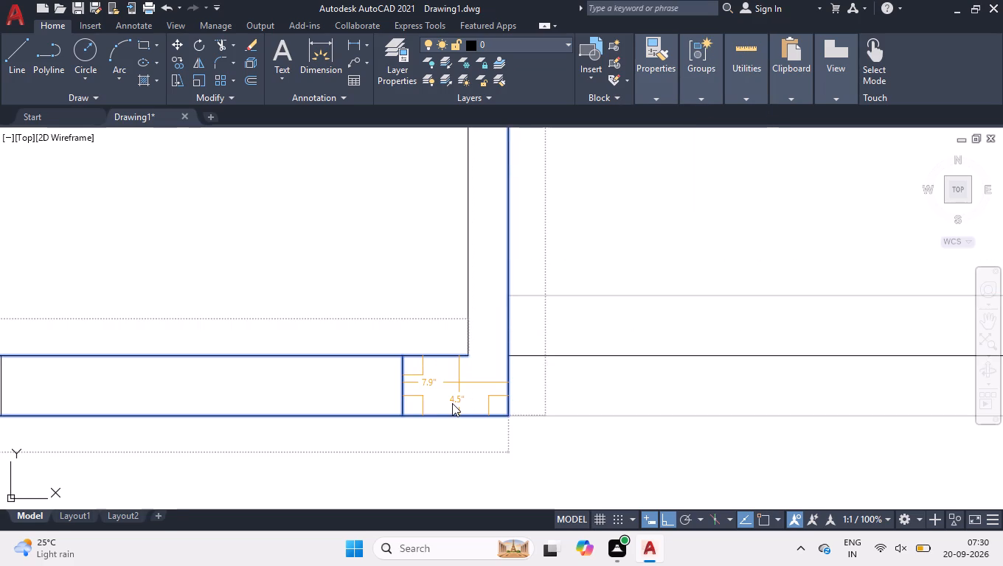
key("space")
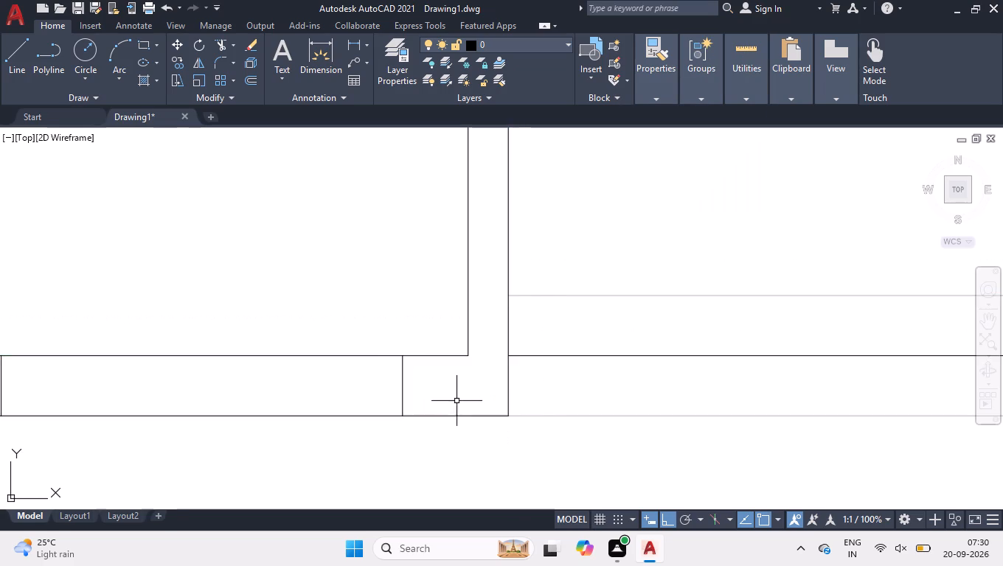
Draw a vertical line across the top-right room's bottom wall, starting at the room's inner bottom-left corner.
scroll(347, 359, "down", 4)
scroll(409, 286, "down", 1)
scroll(516, 348, "up", 2)
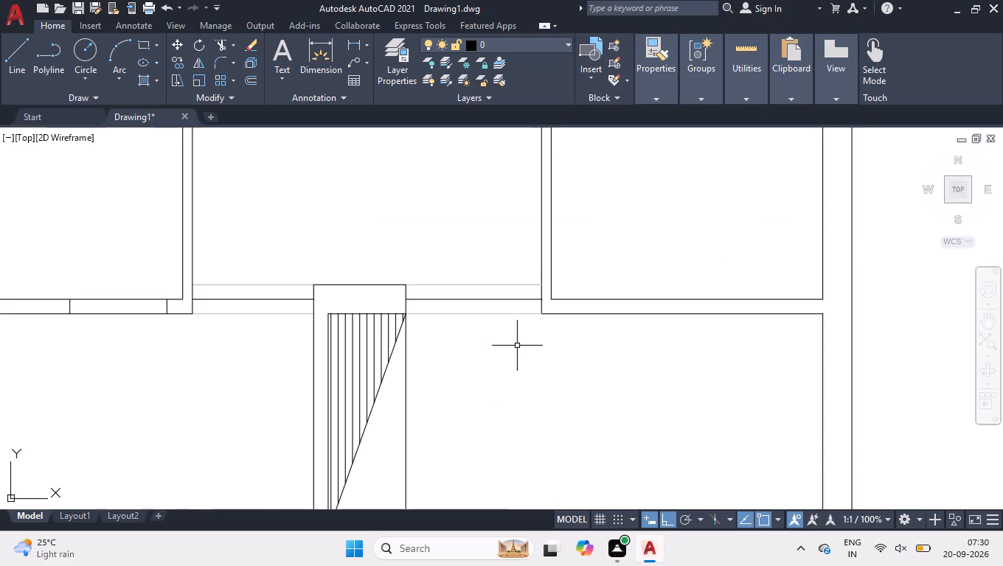
scroll(560, 282, "up", 4)
key("l")
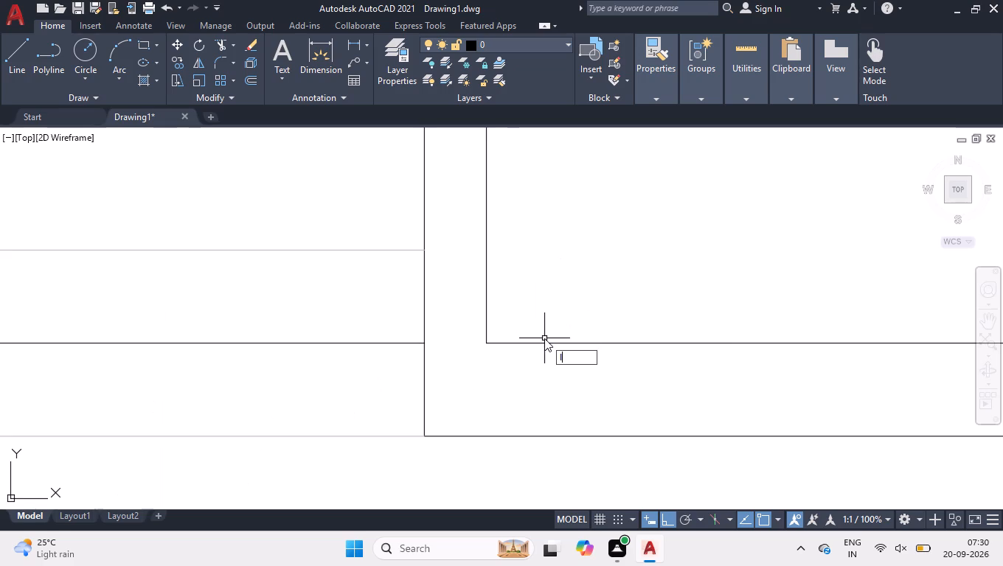
key("Return")
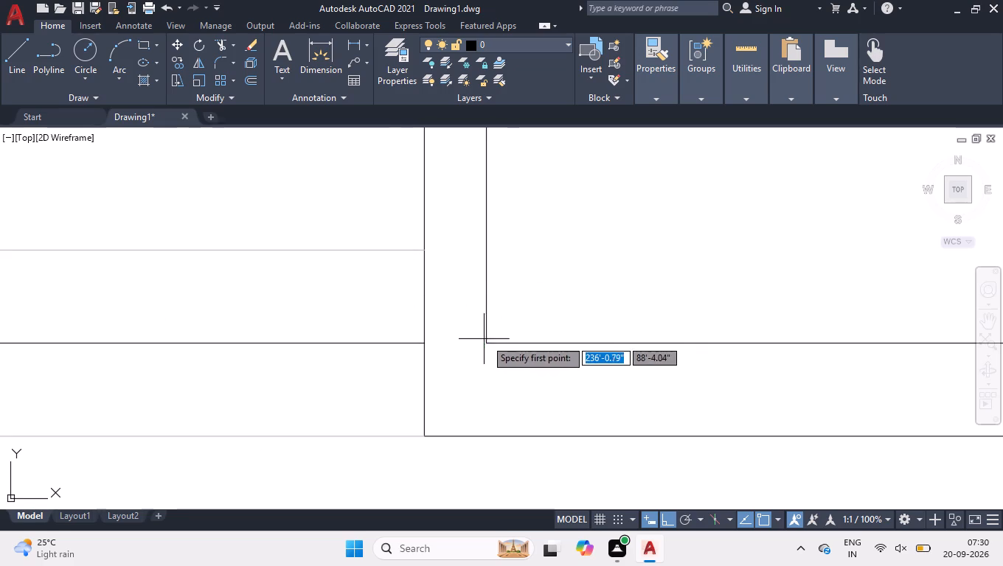
left_click(490, 342)
left_click(487, 439)
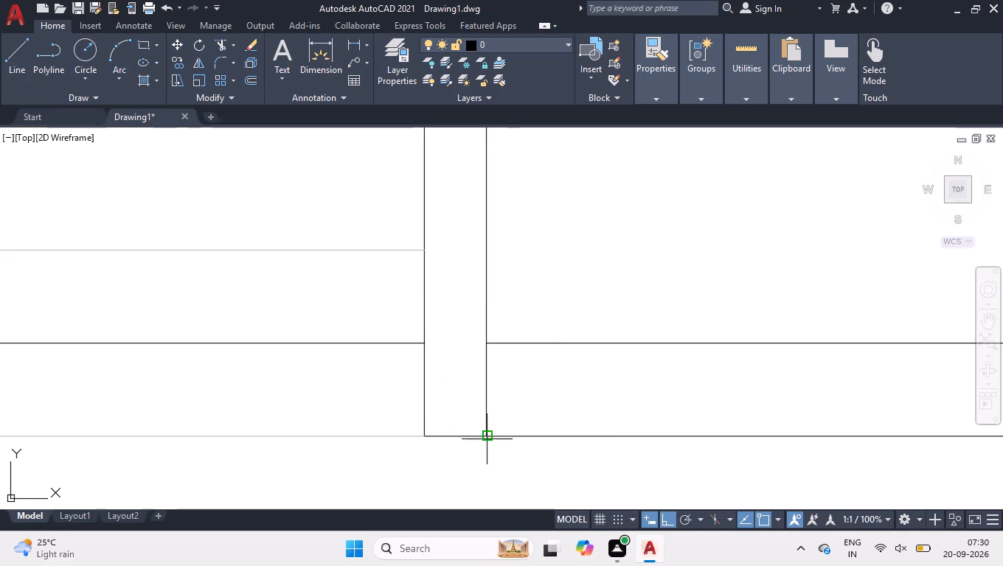
key("space")
Move the new wall line 3.4" to the right, away from the top-right room's inner corner.
left_click(482, 399)
left_click(500, 402)
left_click(500, 386)
left_click(476, 394)
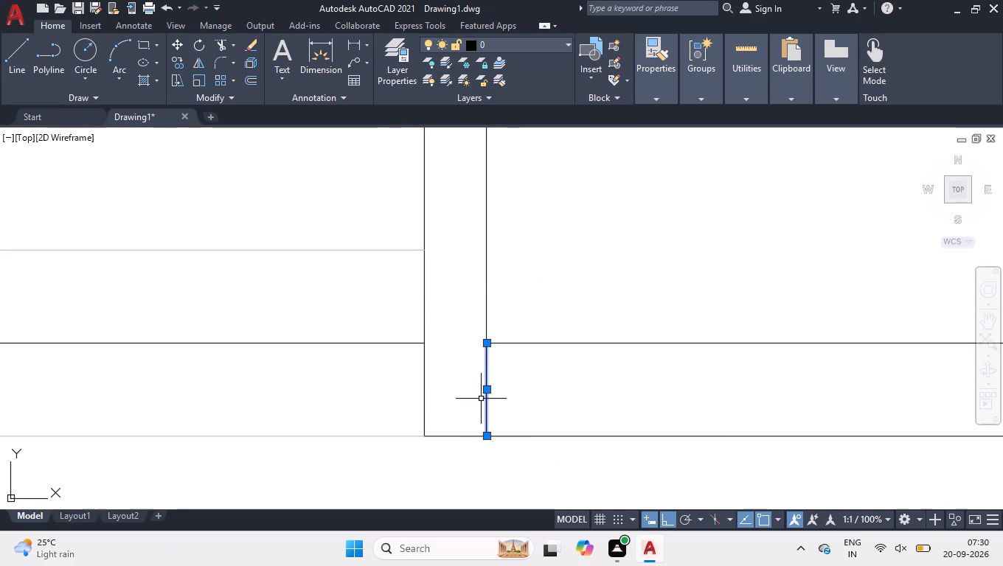
left_click(489, 391)
type("3.4")
key("Return")
Offset the moved line 2'6" to the right to mark the top-right room's door opening.
type("off")
key("Return")
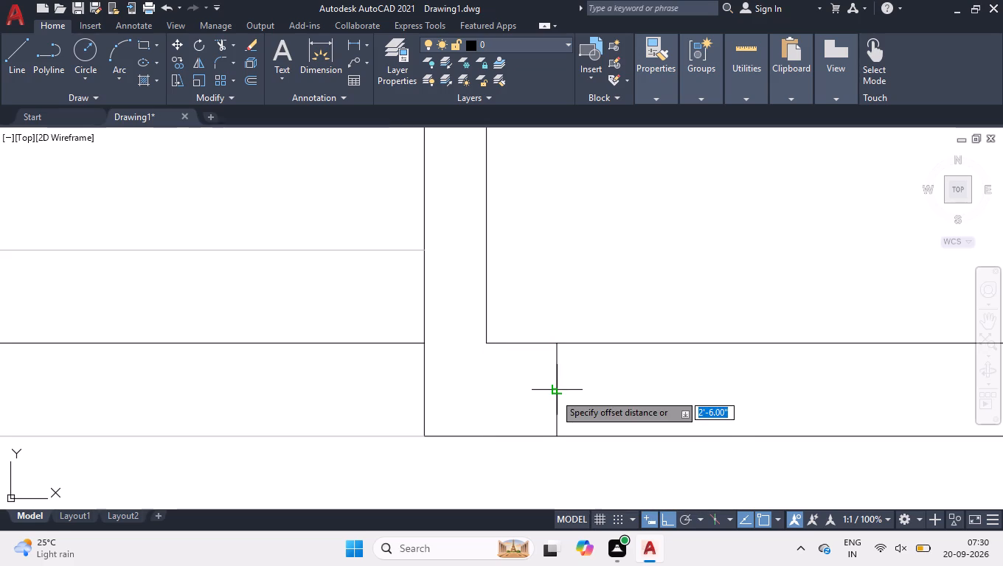
type("2'6")
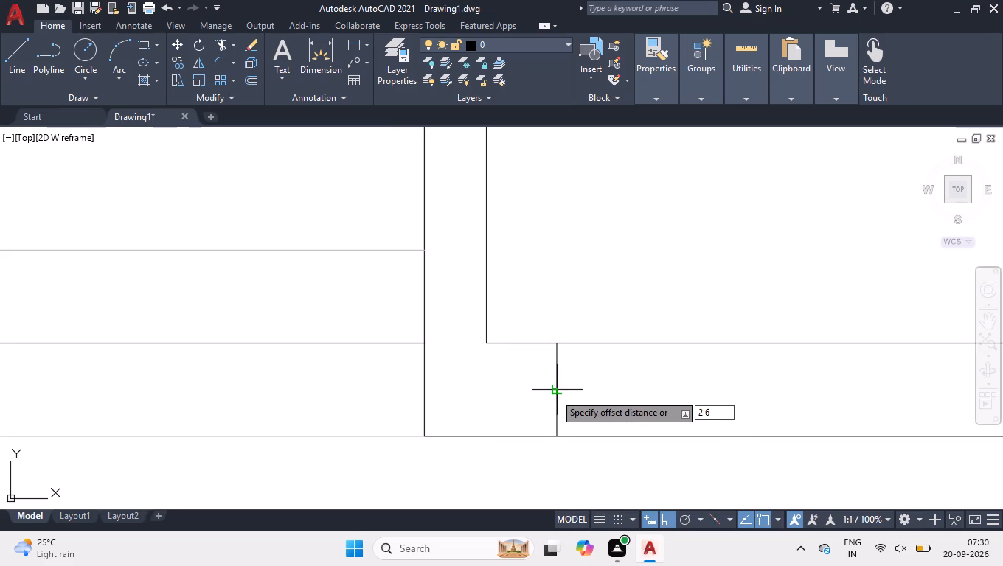
key("Return")
left_click(589, 385)
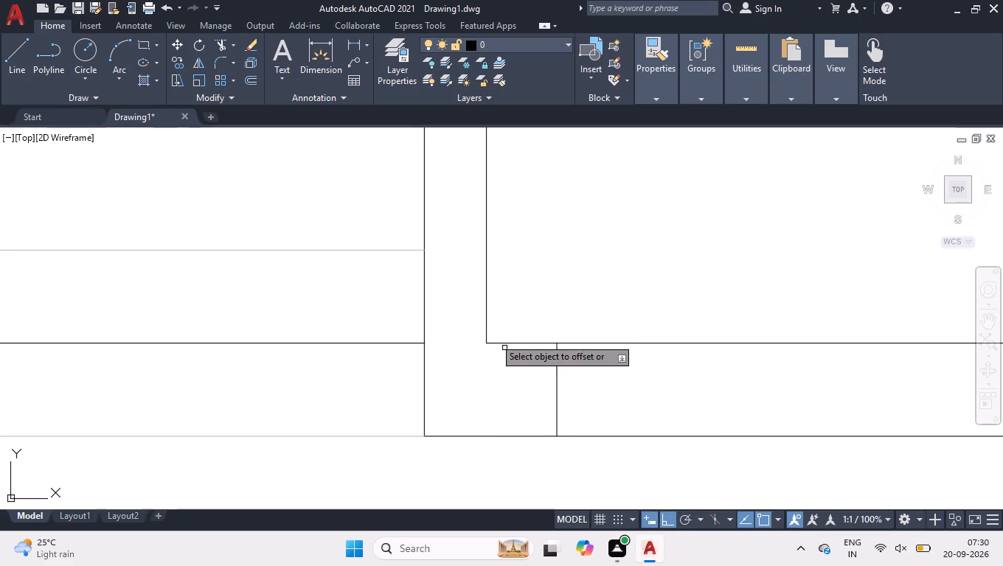
key("space")
Trim the wall lines between the paired door lines to open doorways in both top rooms' bottom walls.
scroll(497, 326, "down", 2)
scroll(608, 307, "down", 3)
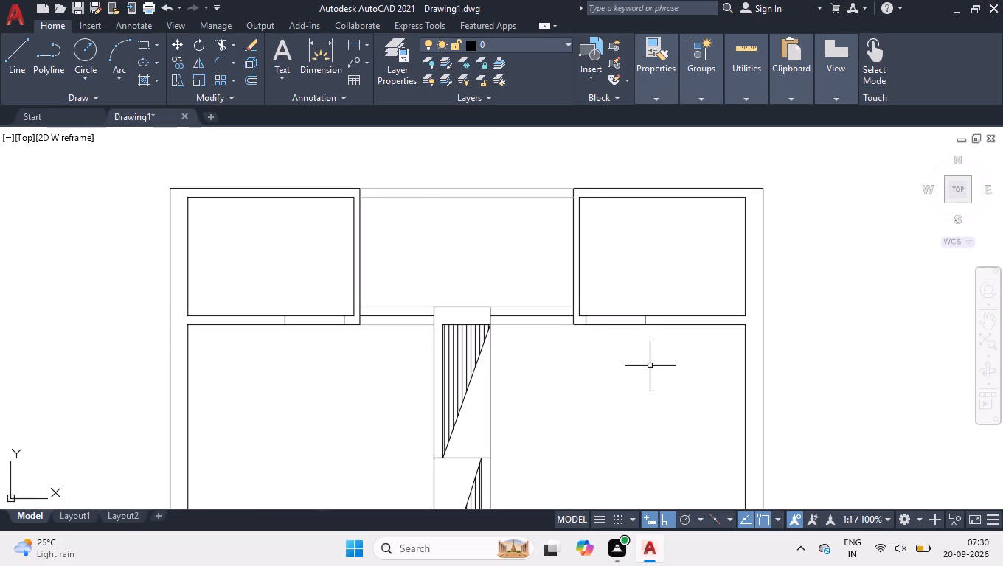
type("tr")
key("space")
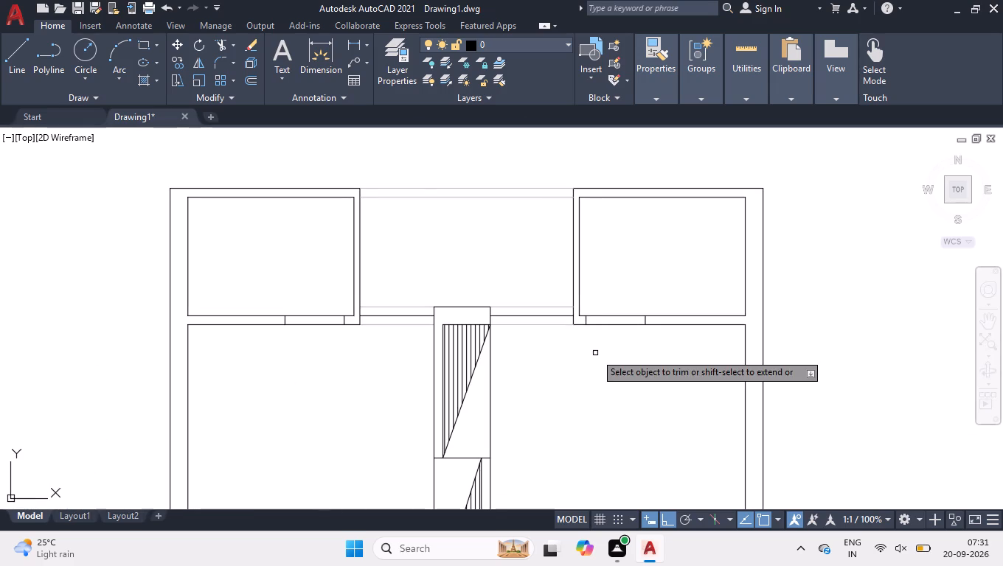
left_click(597, 351)
left_click(636, 274)
left_click_drag(311, 363, 313, 355)
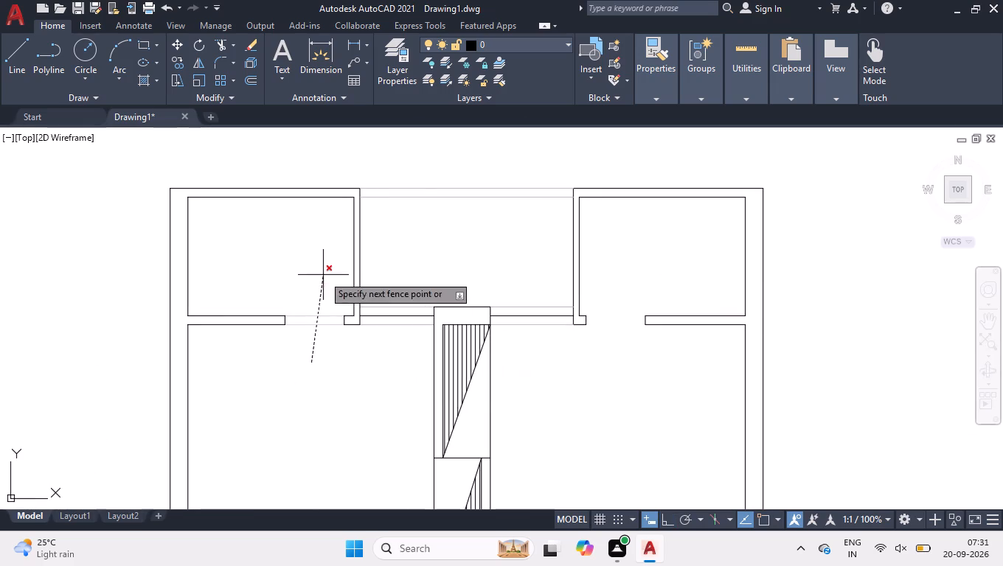
left_click(323, 275)
key("space")
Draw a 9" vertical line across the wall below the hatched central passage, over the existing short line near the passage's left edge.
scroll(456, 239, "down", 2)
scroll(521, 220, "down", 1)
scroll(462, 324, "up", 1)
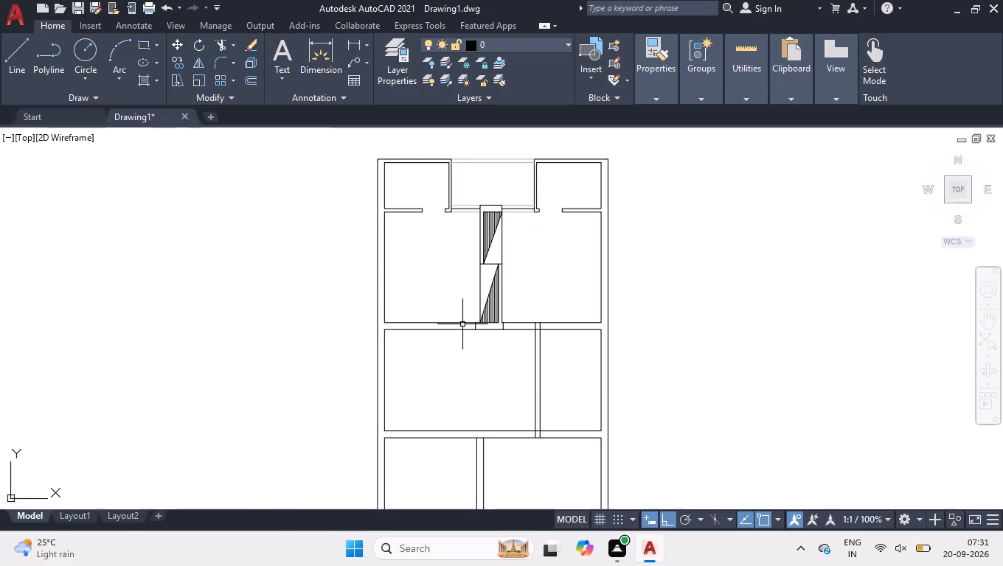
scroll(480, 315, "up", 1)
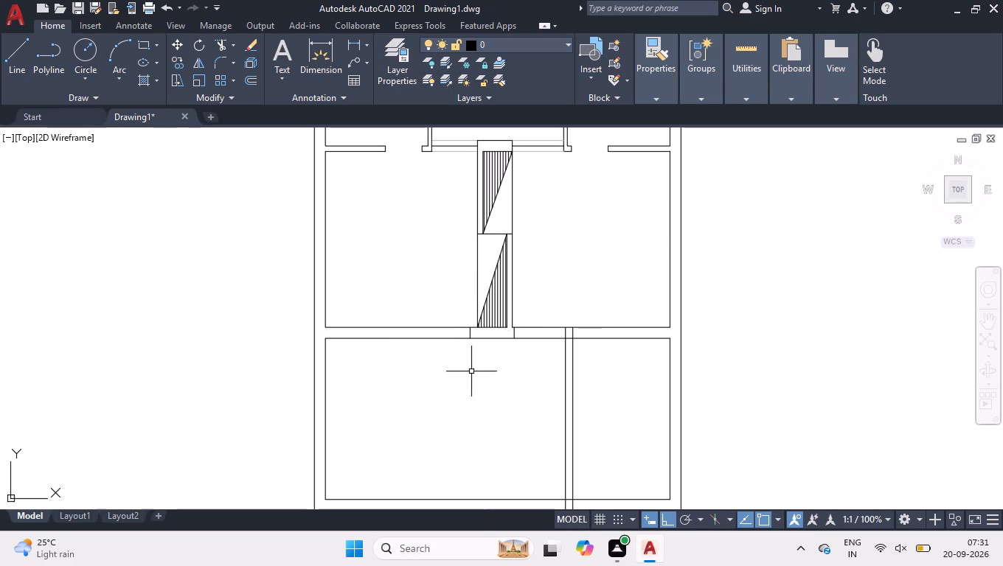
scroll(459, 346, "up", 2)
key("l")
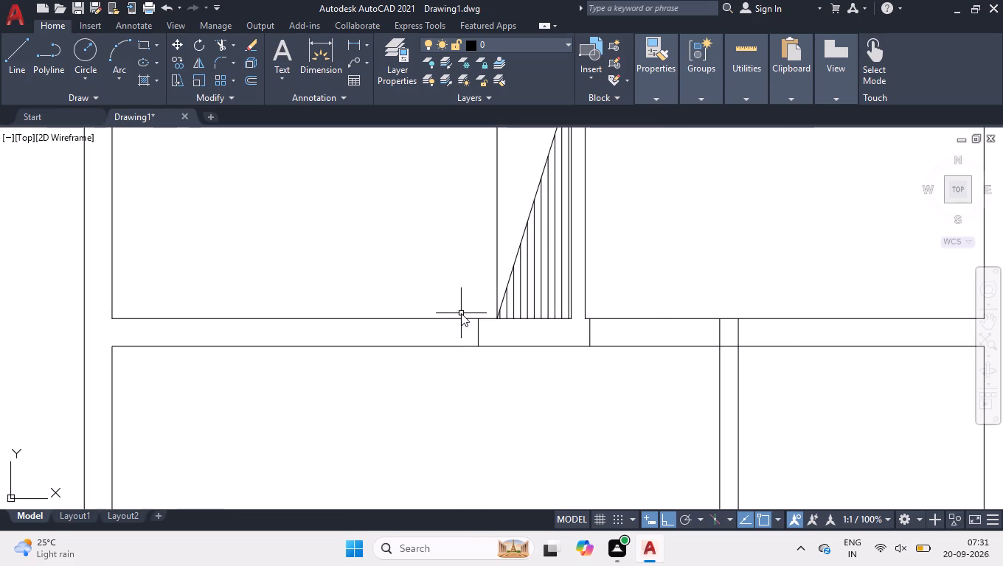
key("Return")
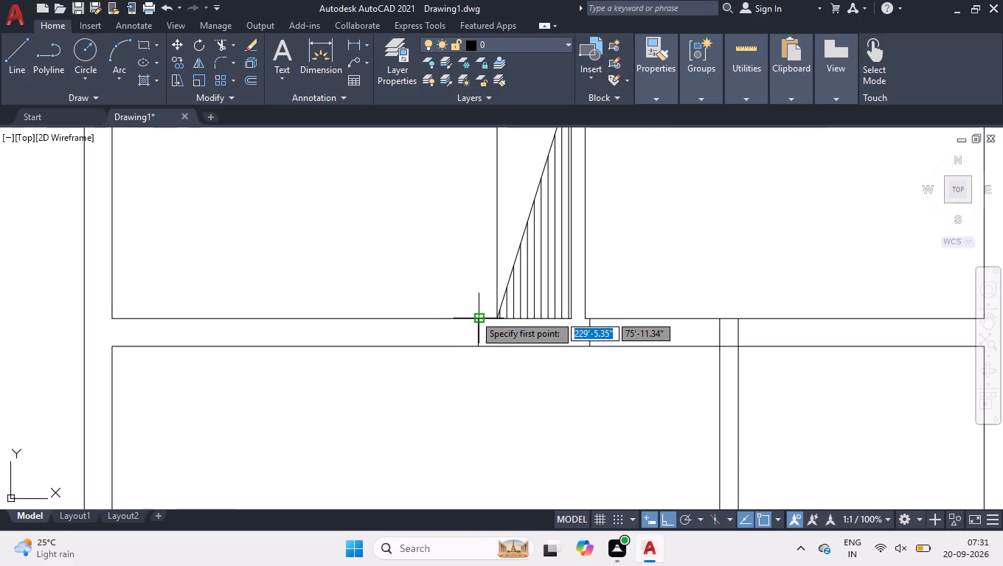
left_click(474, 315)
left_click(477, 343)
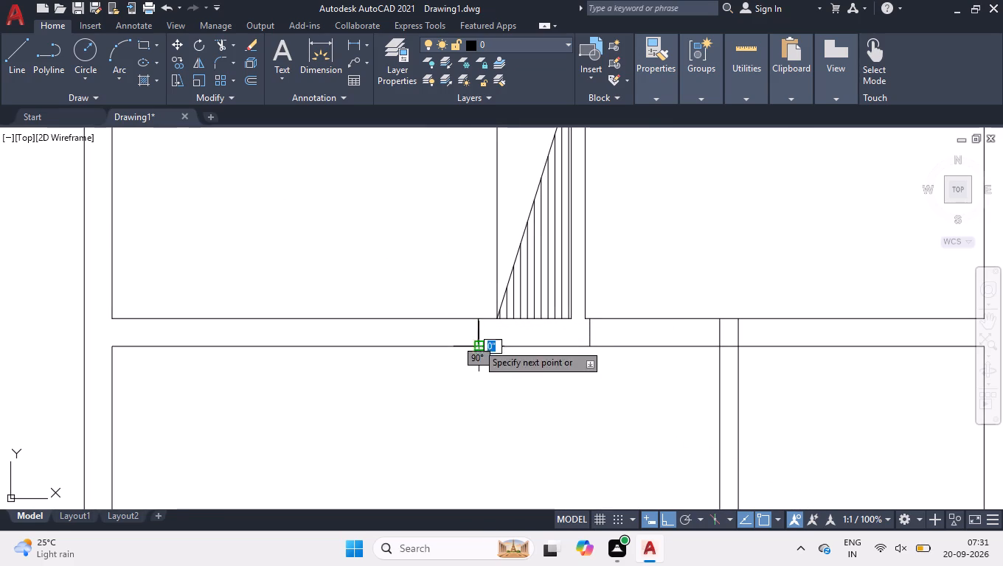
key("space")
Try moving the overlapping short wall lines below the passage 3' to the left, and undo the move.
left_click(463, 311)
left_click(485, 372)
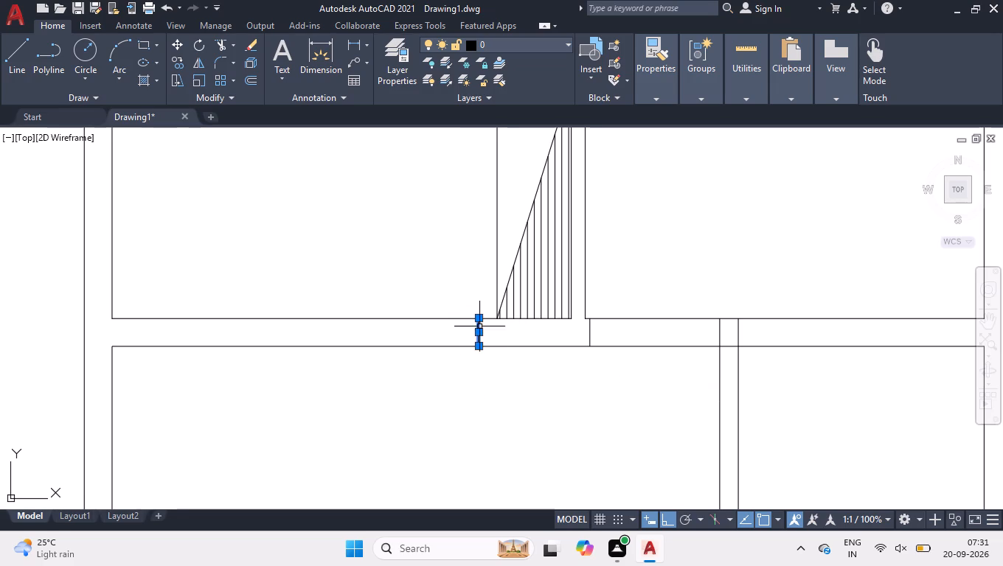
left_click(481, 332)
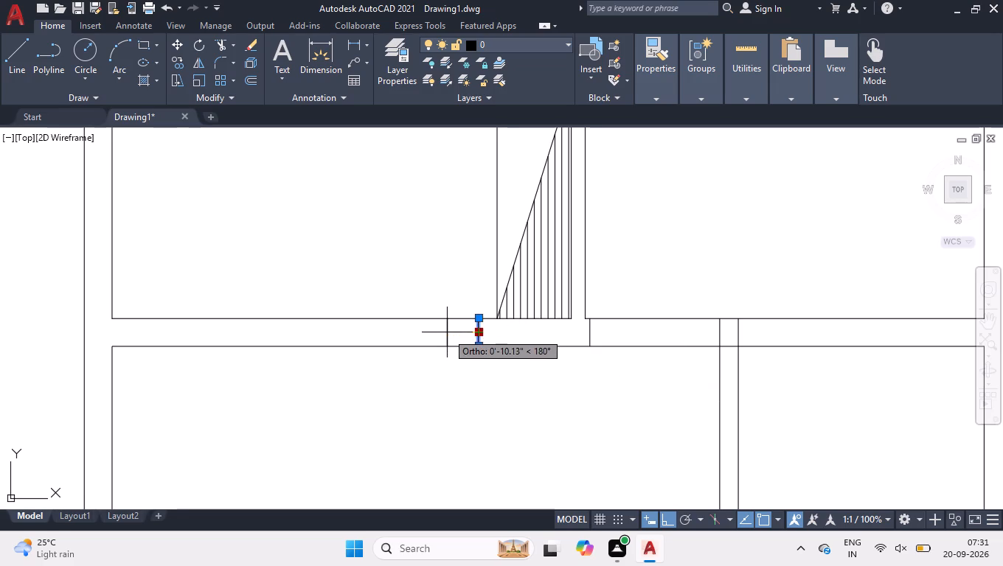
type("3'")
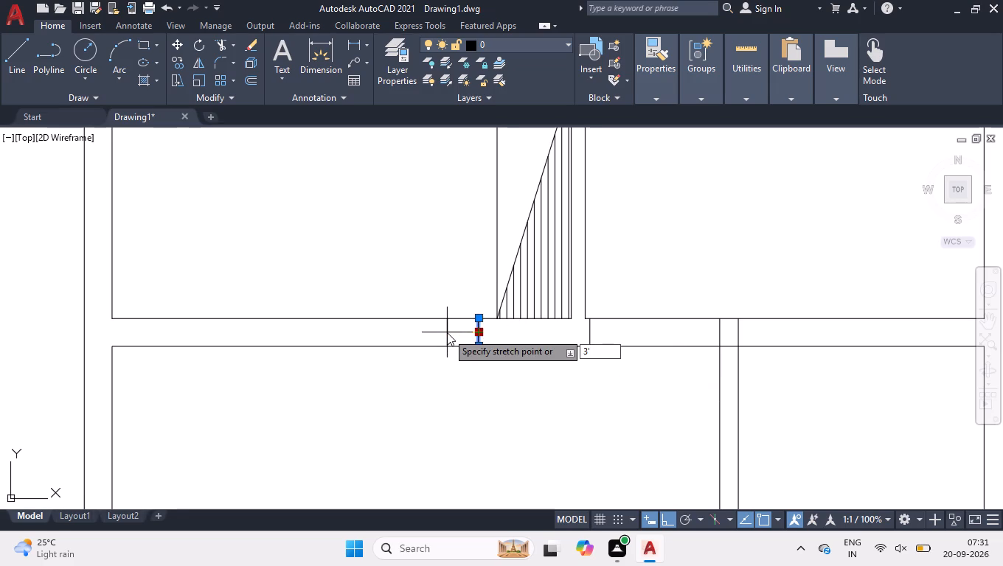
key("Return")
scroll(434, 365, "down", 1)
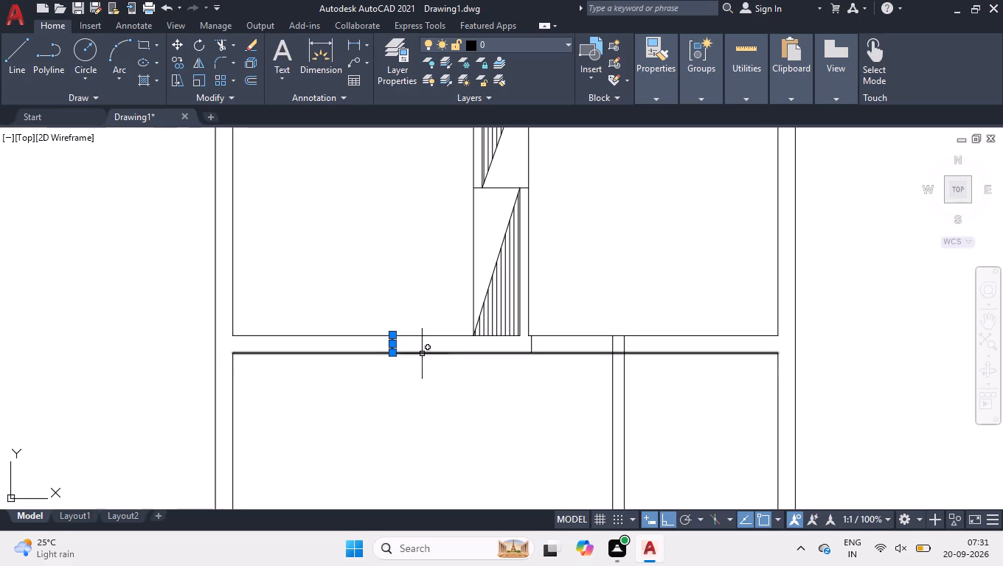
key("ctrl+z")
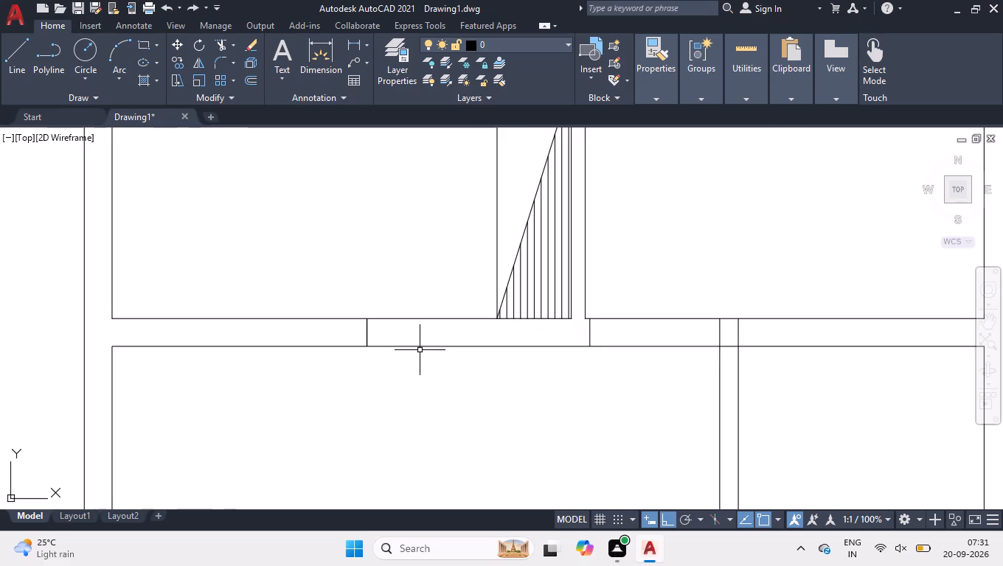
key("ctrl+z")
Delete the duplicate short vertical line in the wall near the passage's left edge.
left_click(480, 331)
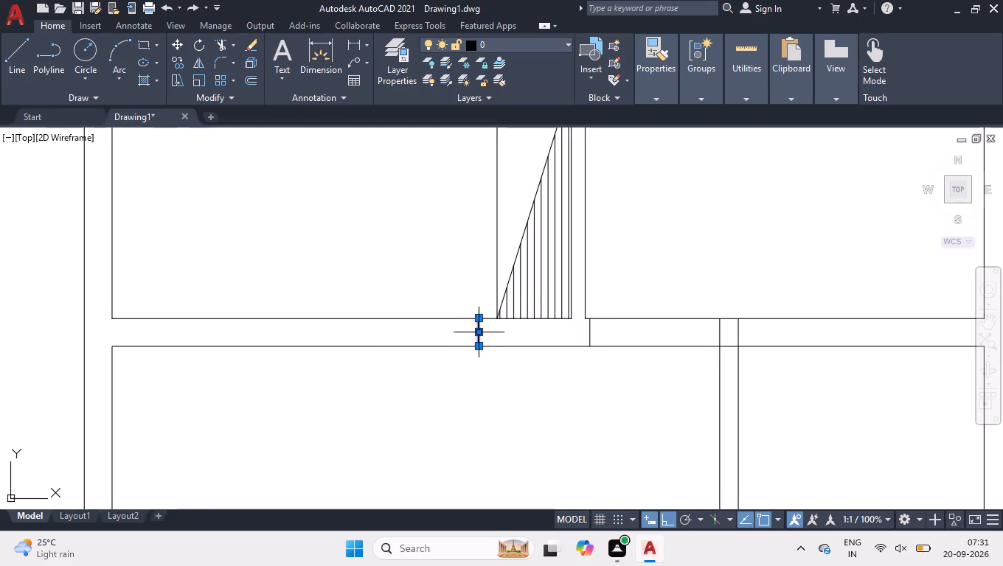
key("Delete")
Draw a 9" vertical line across the wall, over the existing short line near the passage's left edge.
key("semicolon")
key("Return")
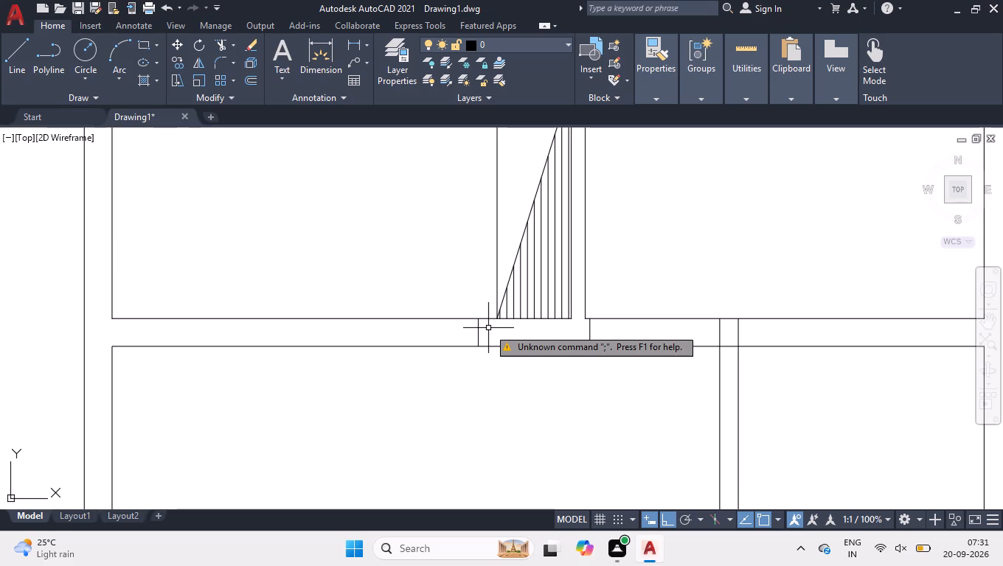
key("l")
key("Return")
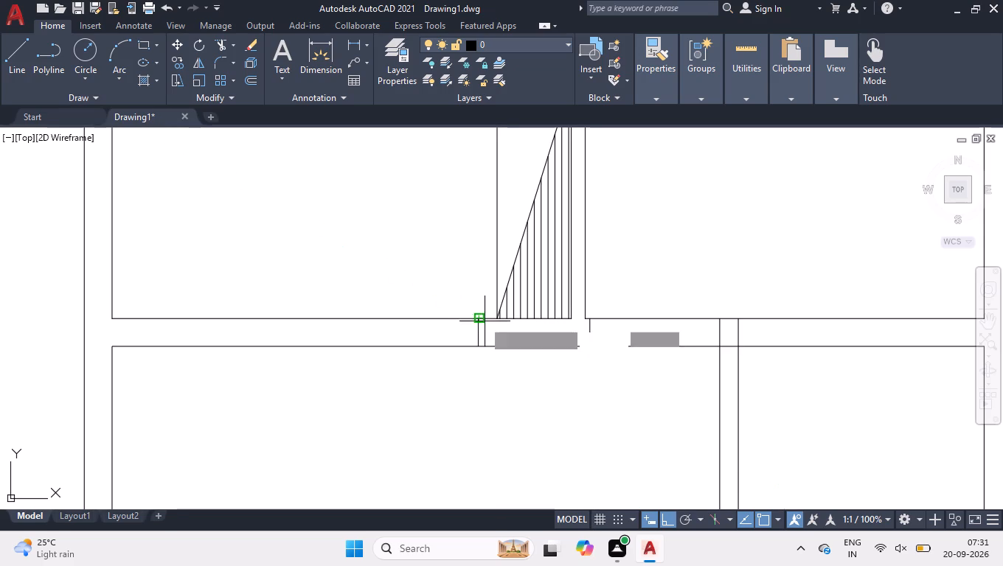
left_click(481, 321)
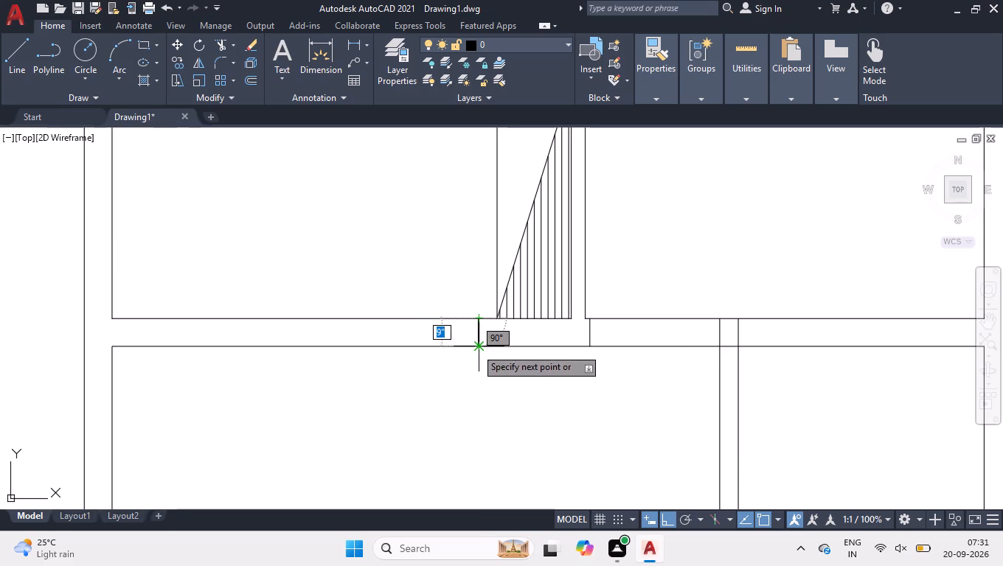
left_click(476, 348)
key("space")
Move only the new vertical wall line 3' to the left to mark the door opening beside the passage.
left_click(480, 341)
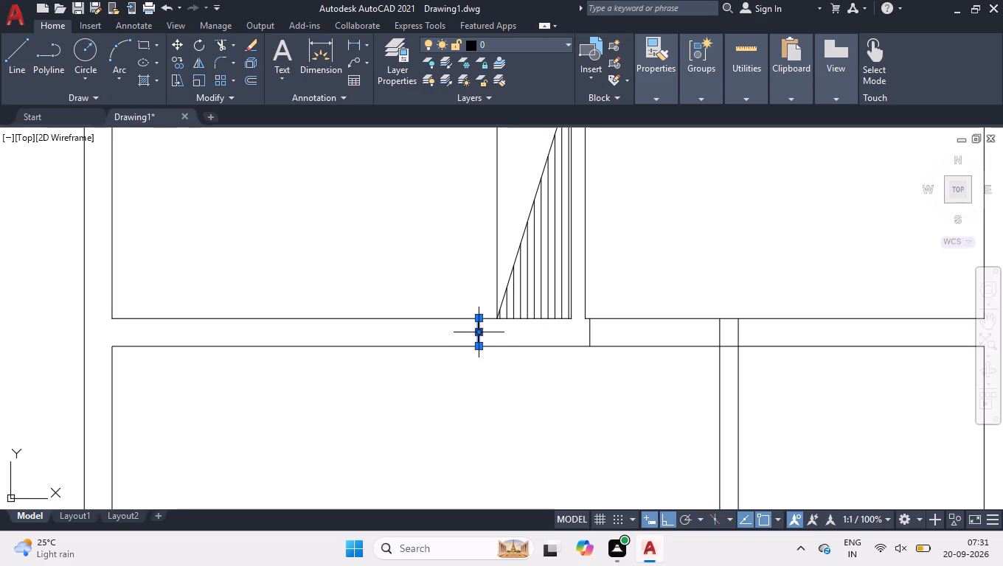
left_click(479, 335)
type("3'")
key("Return")
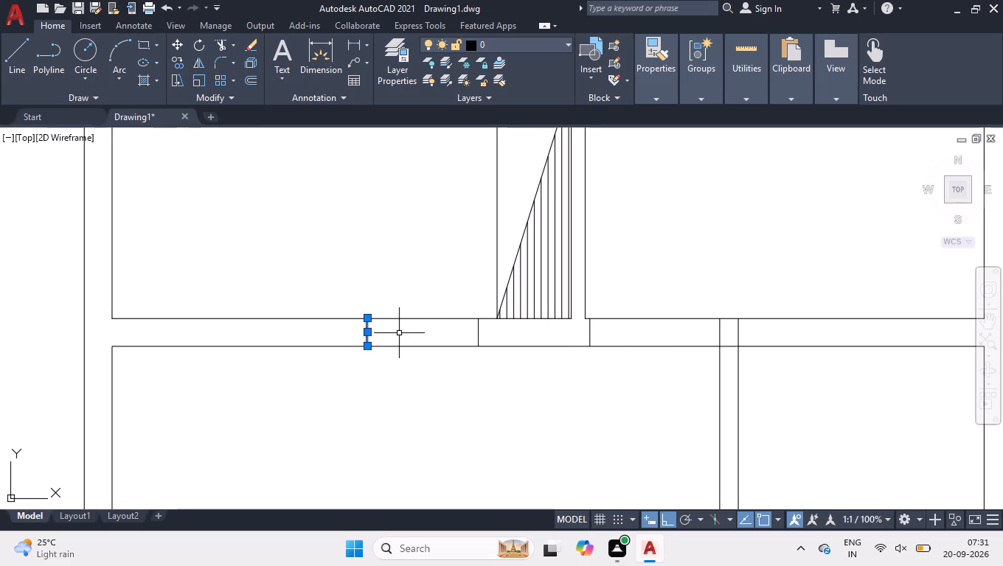
right_click(395, 326)
left_click(417, 416)
Trim both wall lines between the paired vertical lines to open the 3' doorway left of the passage.
scroll(330, 315, "down", 1)
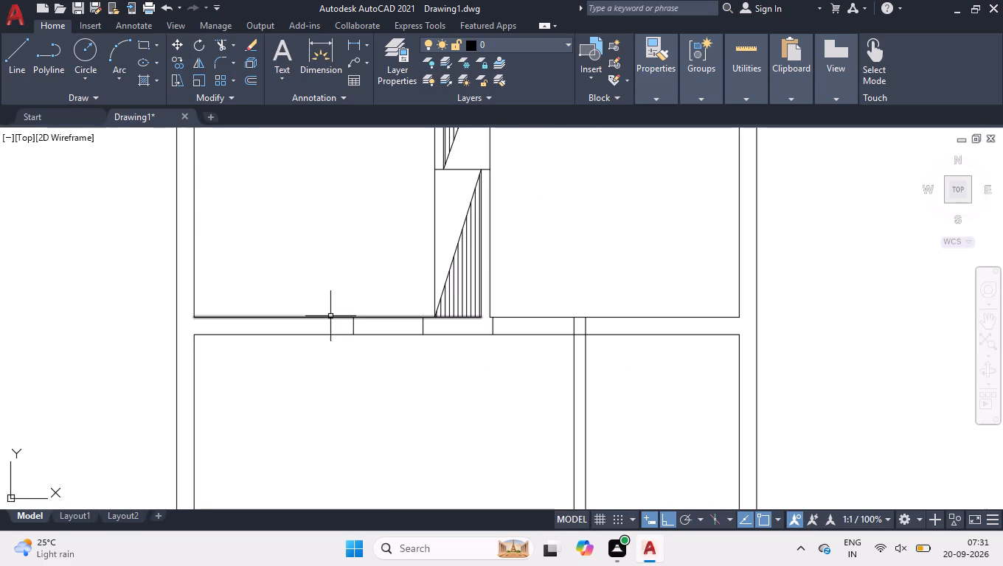
scroll(445, 263, "down", 1)
type("tr")
key("space")
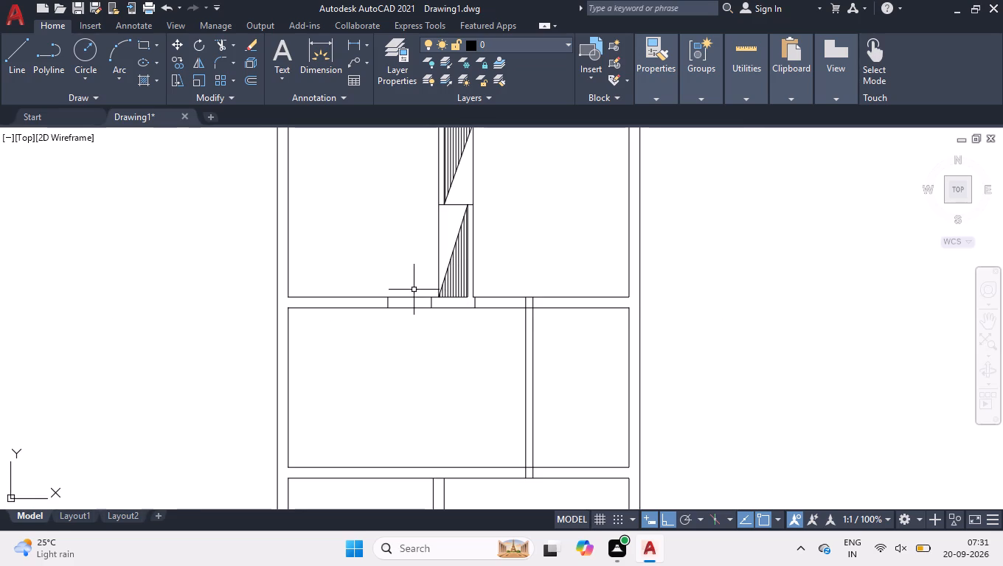
left_click(411, 288)
left_click(417, 335)
key("space")
Trim the two vertical partition lines where they cross the horizontal wall to the right of the passage.
scroll(543, 297, "up", 2)
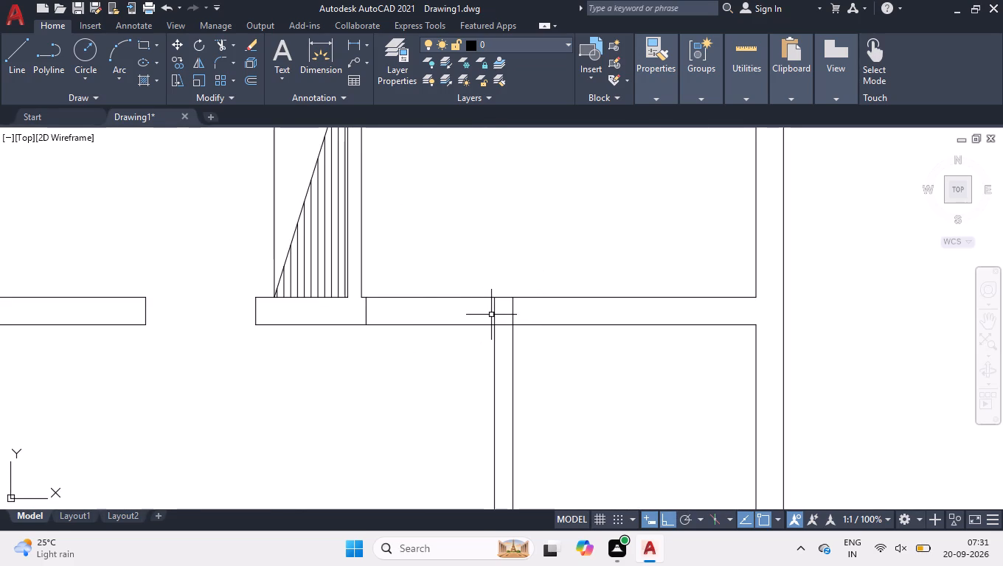
scroll(372, 313, "up", 1)
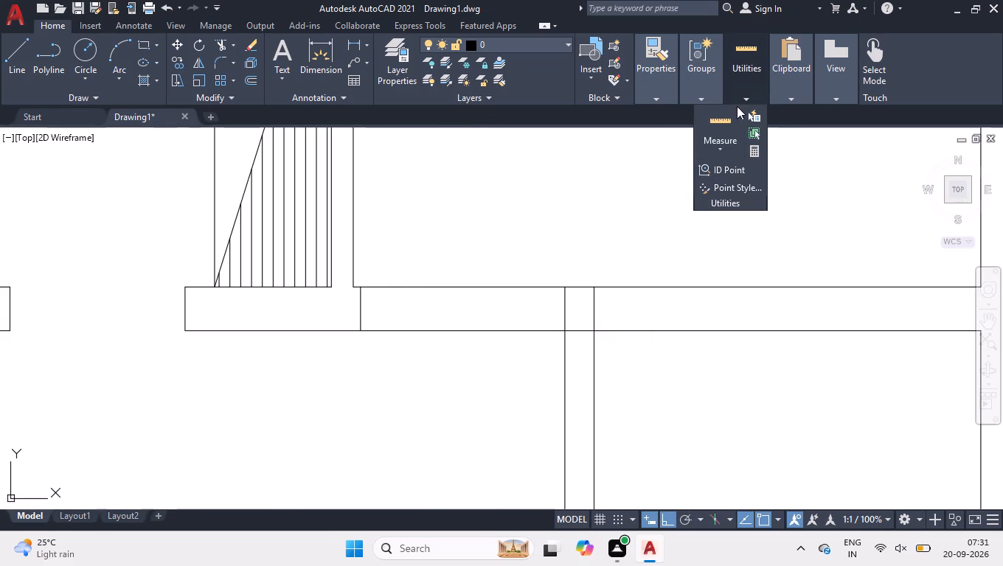
left_click(727, 122)
key("space")
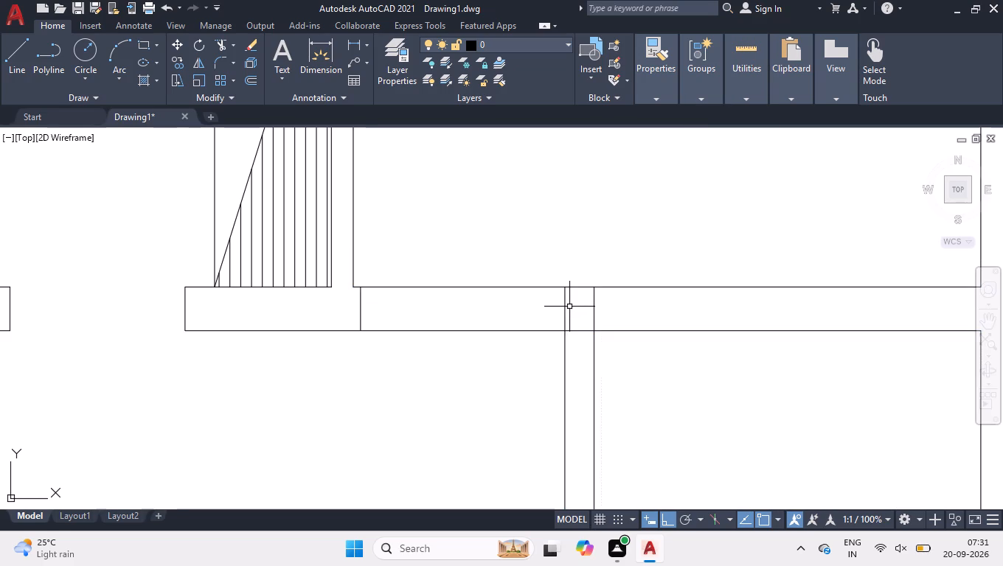
type("tr")
key("space")
left_click(604, 307)
left_click(545, 310)
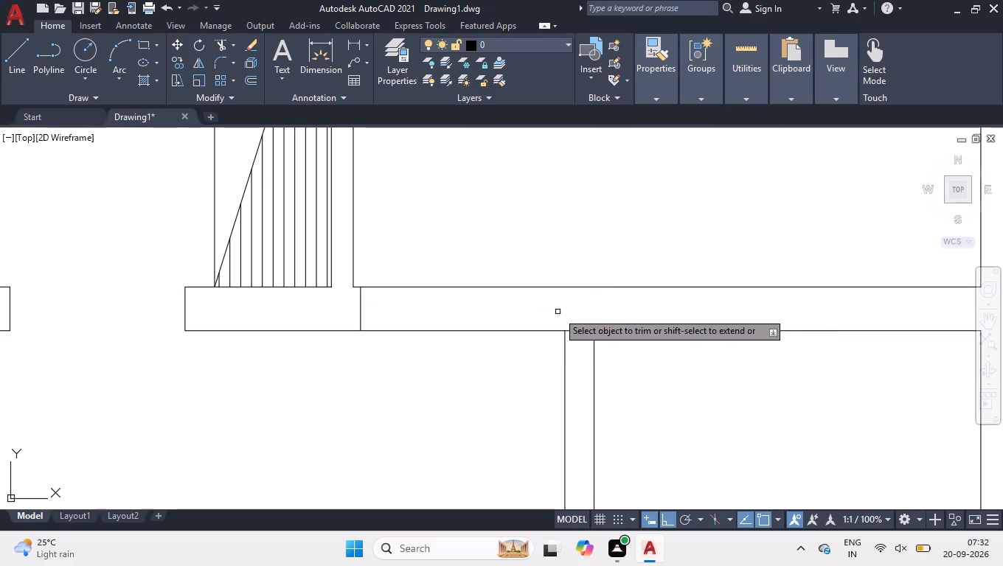
key("space")
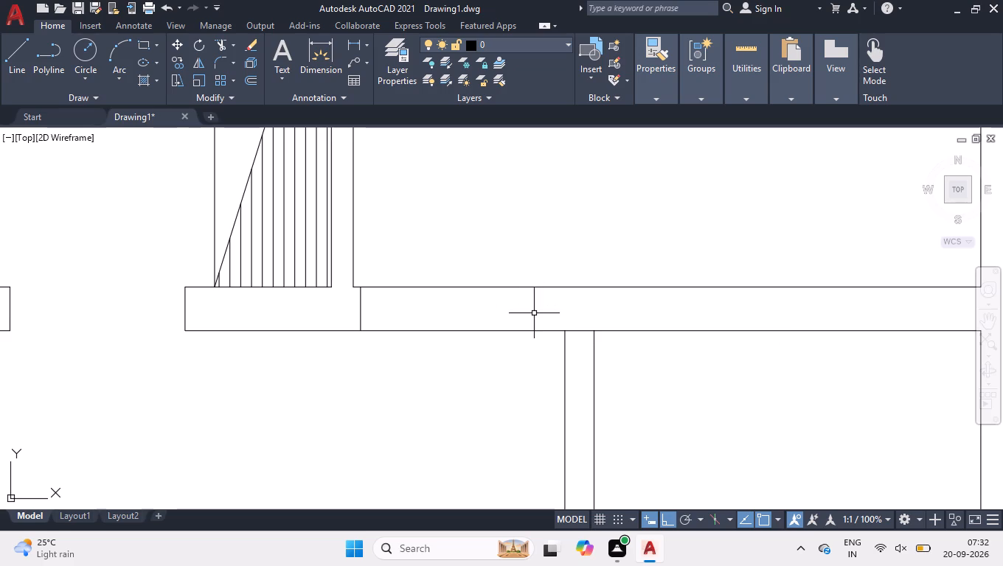
Draw a 9" vertical line across the wall, over the existing short line near the passage's right edge.
key("l")
key("Return")
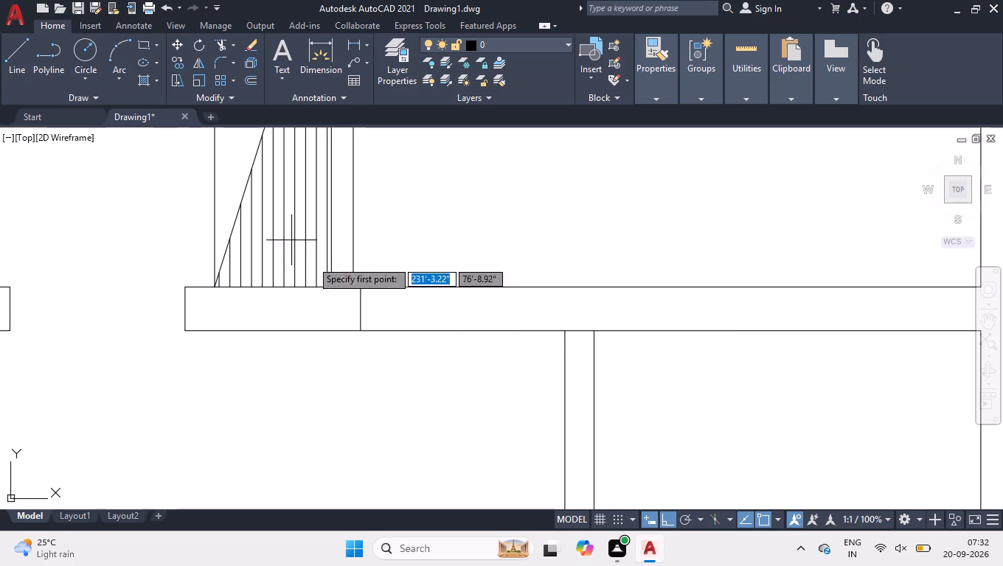
left_click(363, 290)
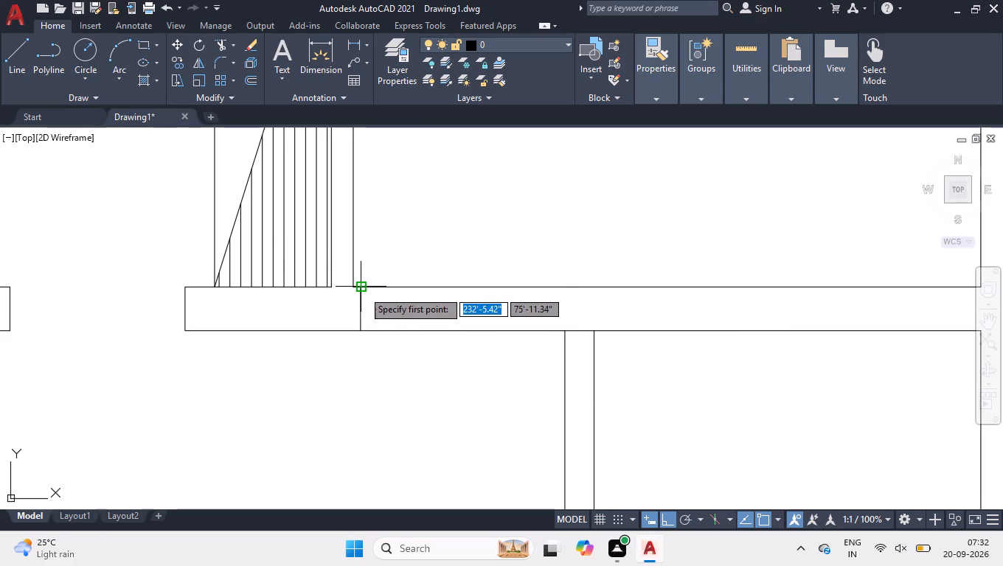
left_click(361, 332)
key("space")
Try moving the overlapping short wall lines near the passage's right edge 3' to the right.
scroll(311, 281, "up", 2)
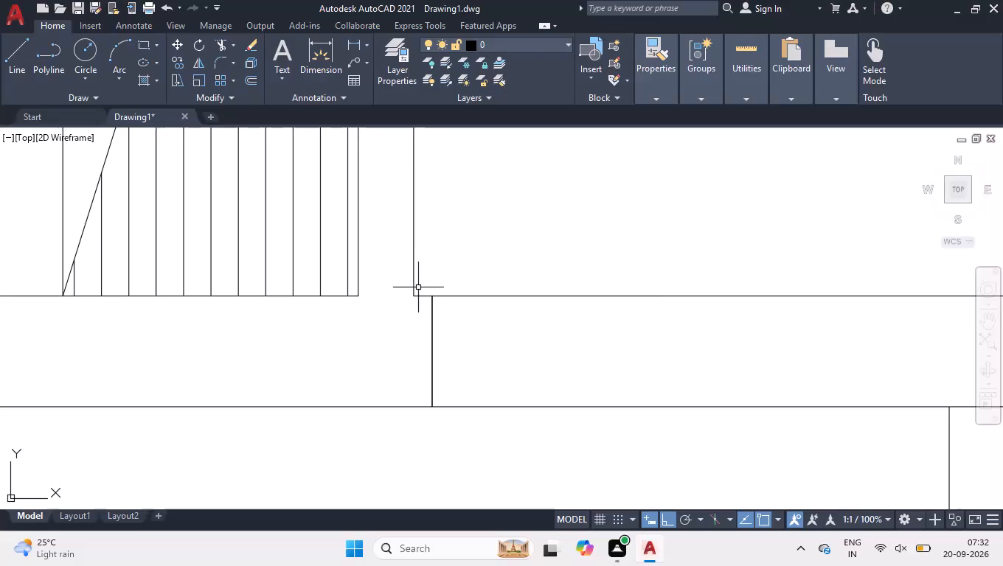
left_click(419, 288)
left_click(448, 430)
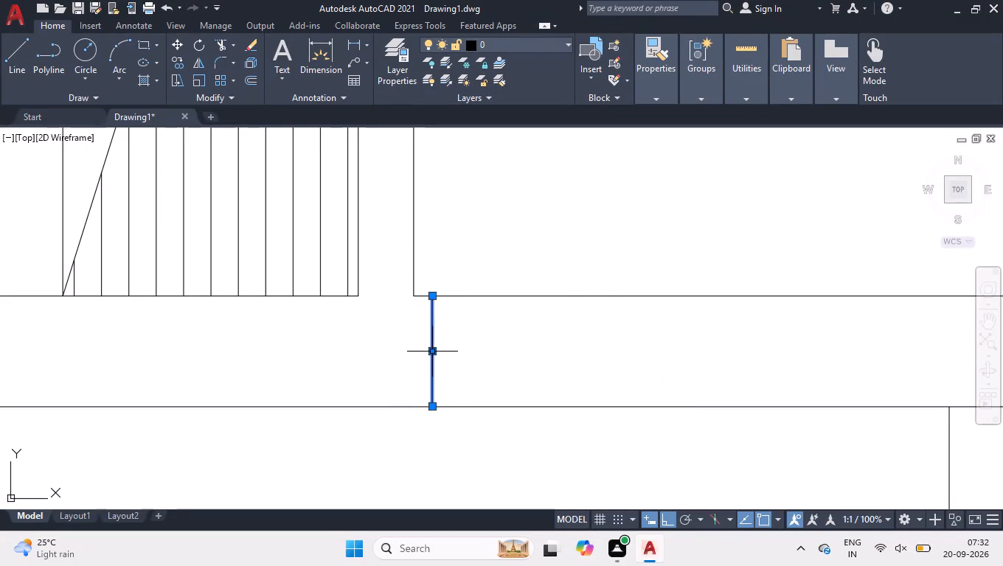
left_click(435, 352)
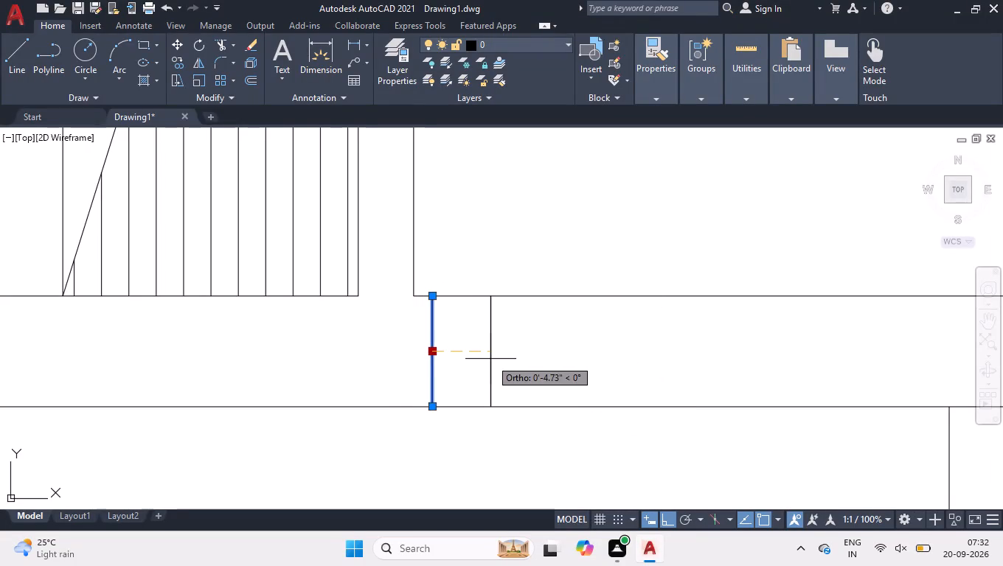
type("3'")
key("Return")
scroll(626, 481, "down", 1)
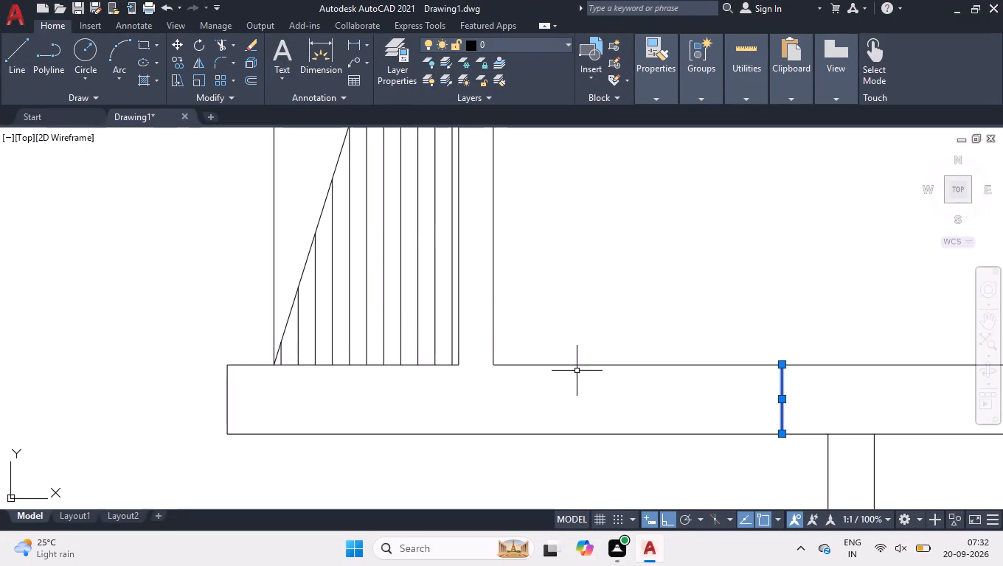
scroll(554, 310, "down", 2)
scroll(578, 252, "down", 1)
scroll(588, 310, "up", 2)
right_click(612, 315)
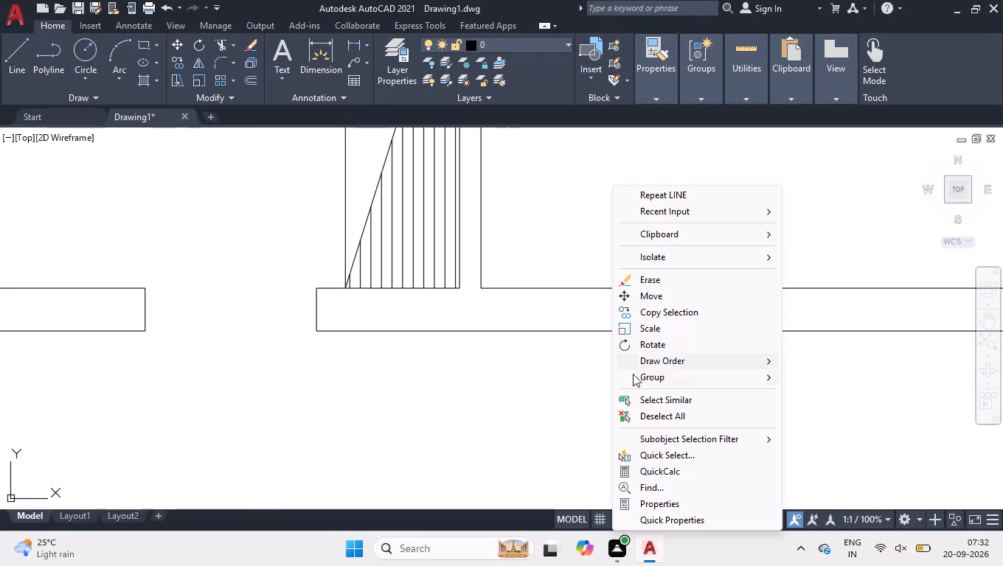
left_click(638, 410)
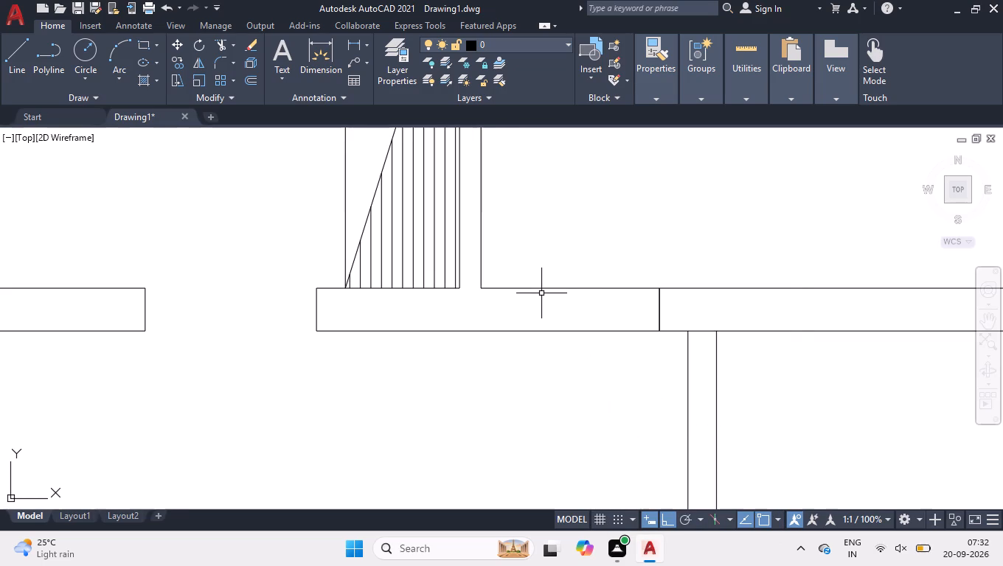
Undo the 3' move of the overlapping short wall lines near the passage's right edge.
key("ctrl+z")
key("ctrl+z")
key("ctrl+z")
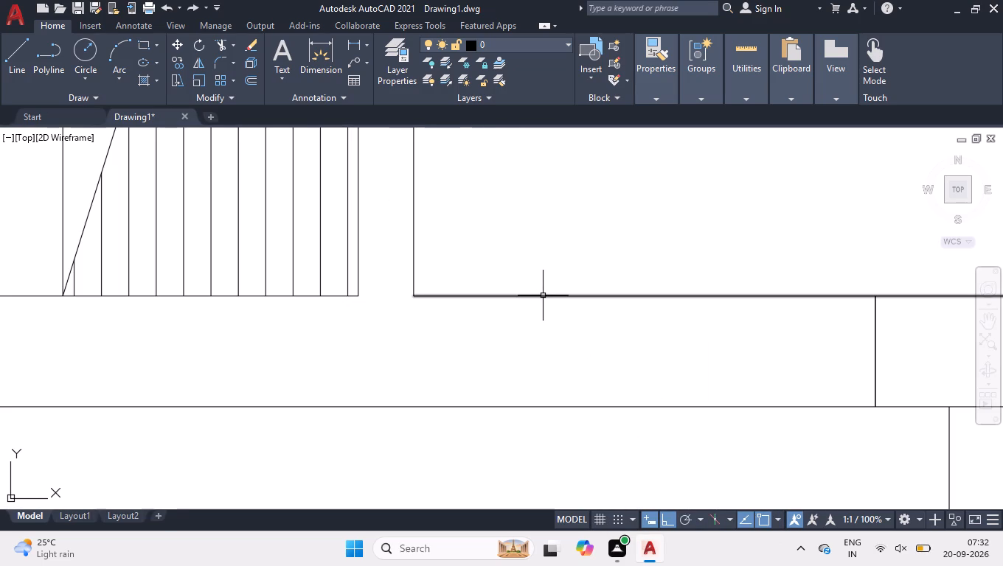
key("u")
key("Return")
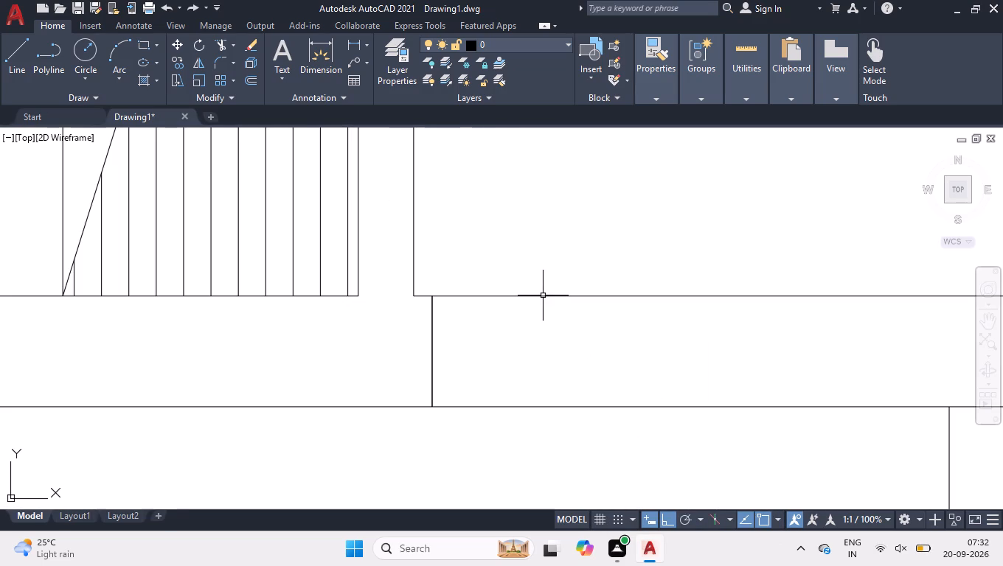
Move only one of the two overlapping short wall lines 3' to the right along the wall.
left_click(434, 346)
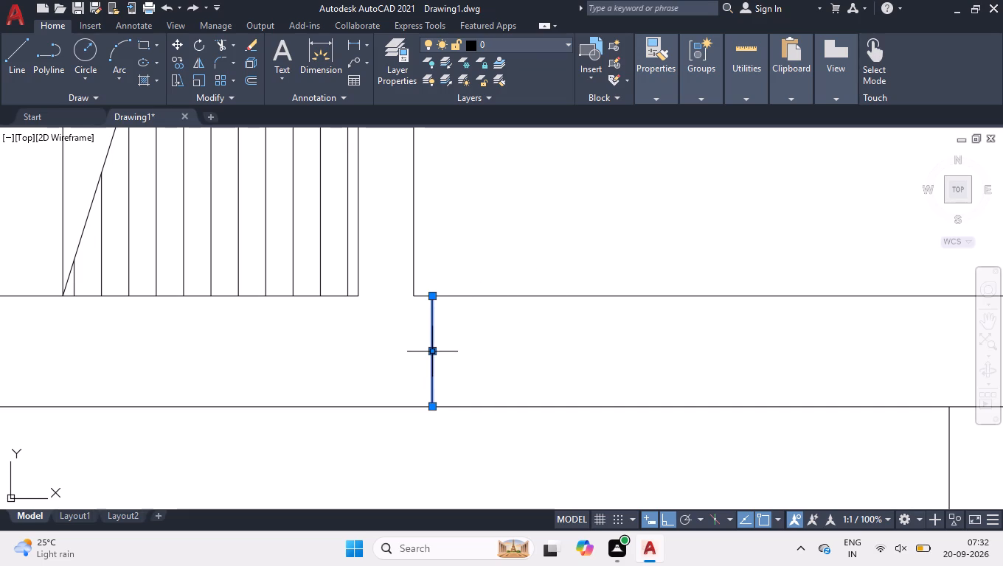
left_click(434, 354)
type("3'")
key("Return")
right_click(478, 366)
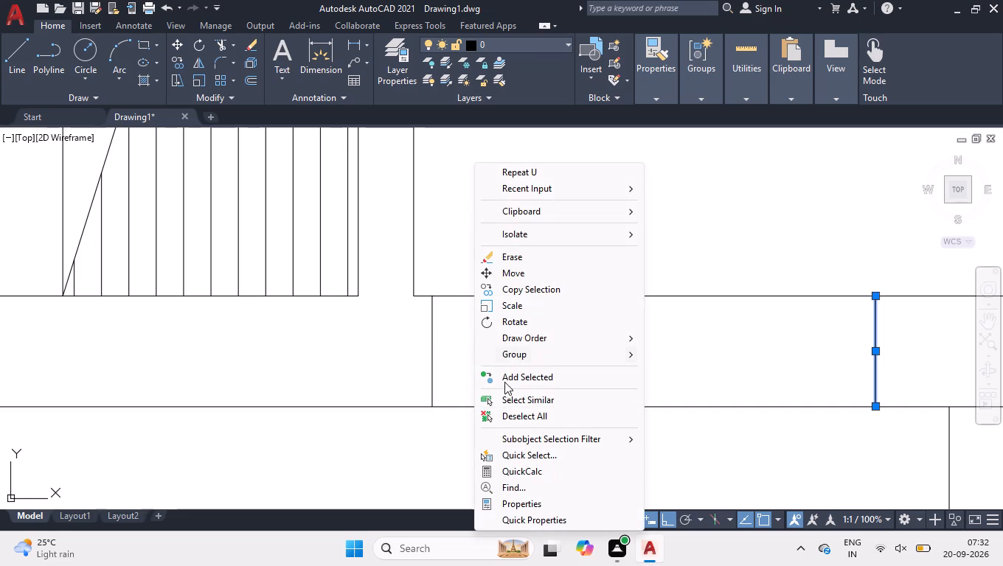
left_click(498, 413)
scroll(497, 331, "down", 2)
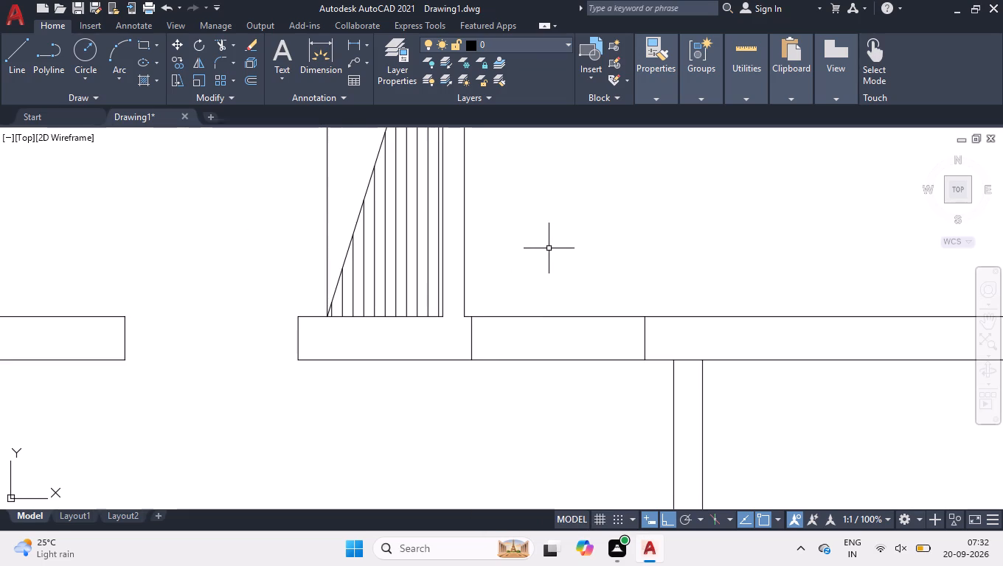
scroll(549, 246, "down", 2)
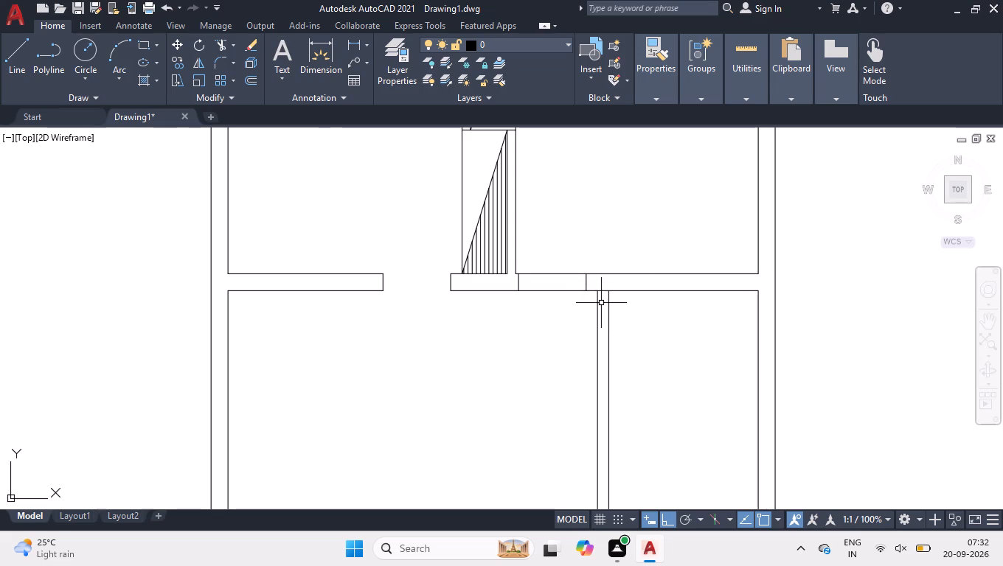
Measure the distance between the moved short wall line and the near face of the vertical partition below the wall.
scroll(594, 271, "up", 3)
scroll(584, 356, "up", 1)
type("dli")
key("Return")
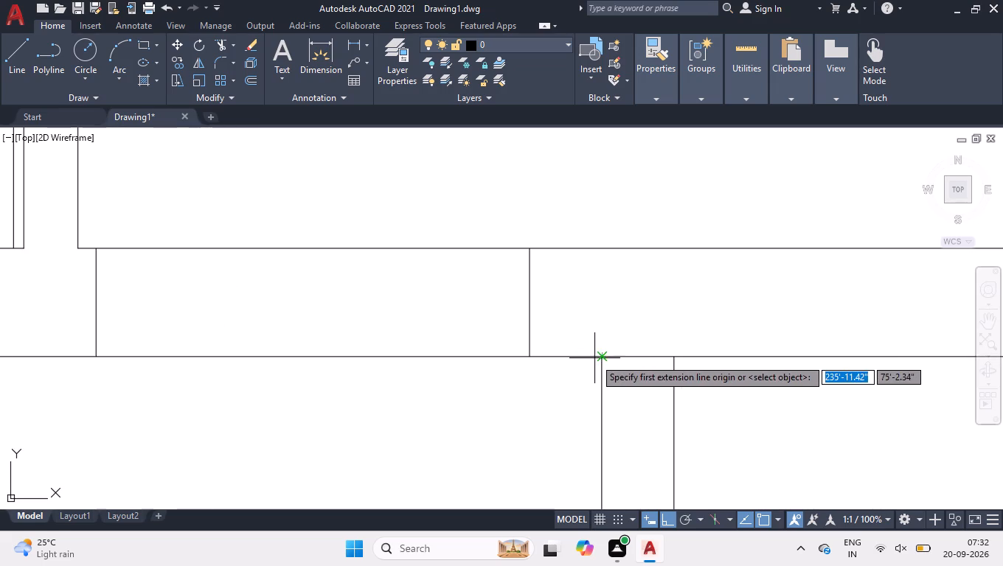
left_click(602, 357)
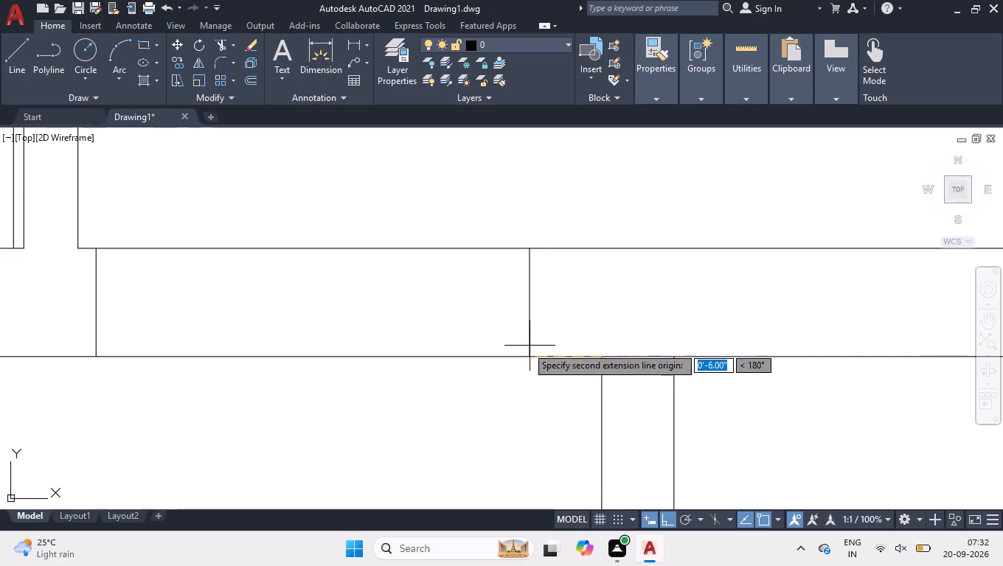
left_click(534, 359)
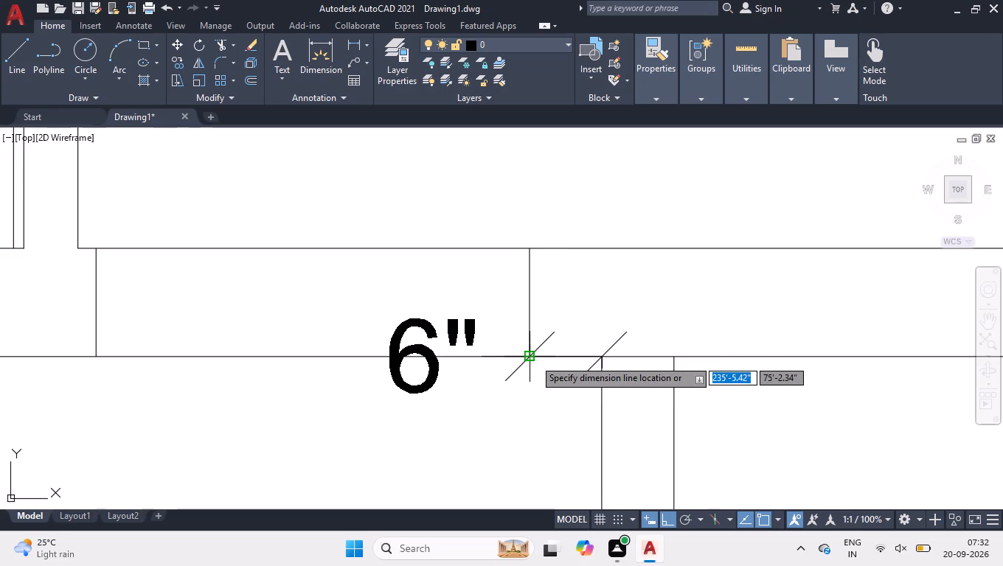
key("space")
Measure the horizontal offset from the passage's lower-right wall corner to the remaining short vertical wall line.
scroll(72, 227, "up", 1)
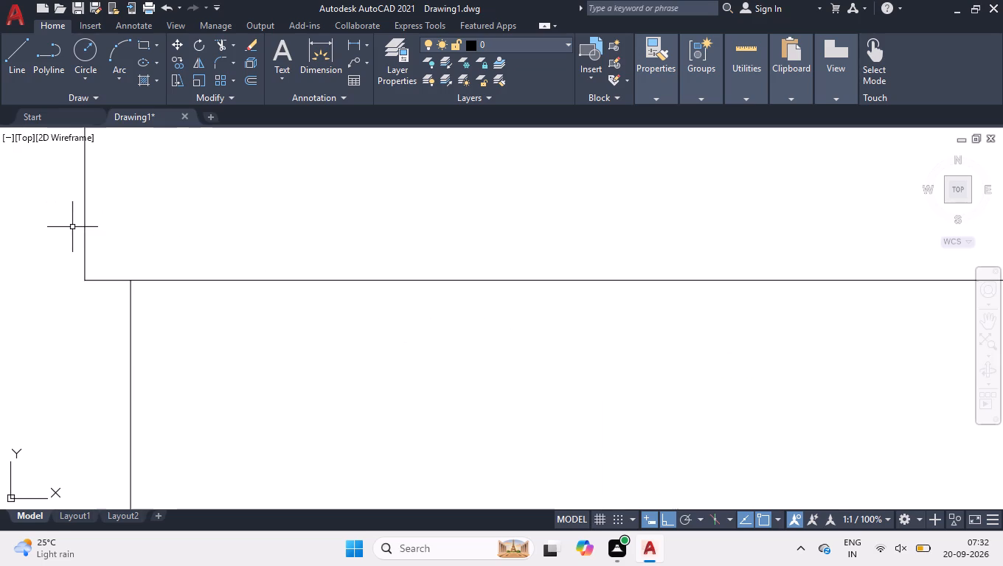
scroll(72, 227, "up", 1)
key("space")
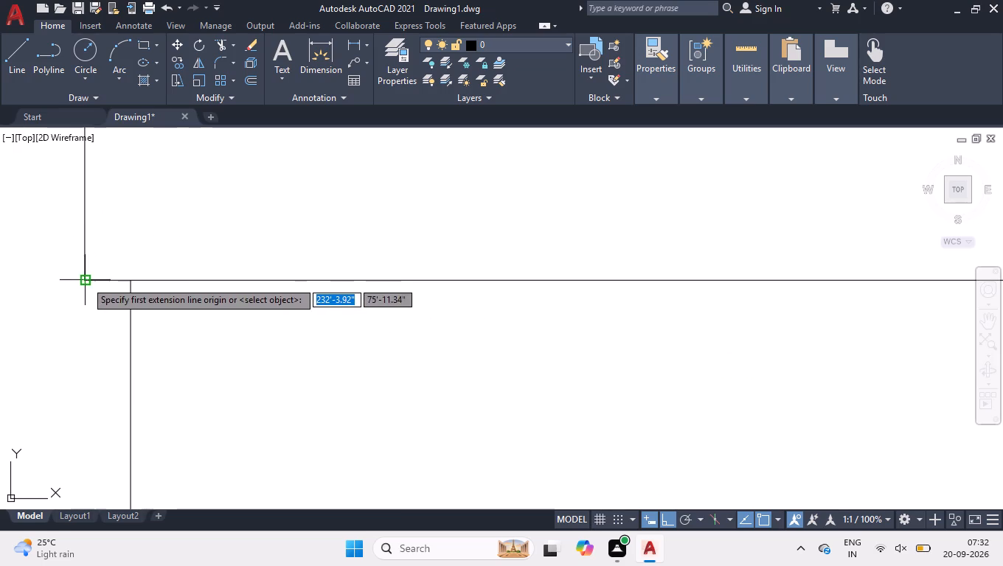
left_click(86, 281)
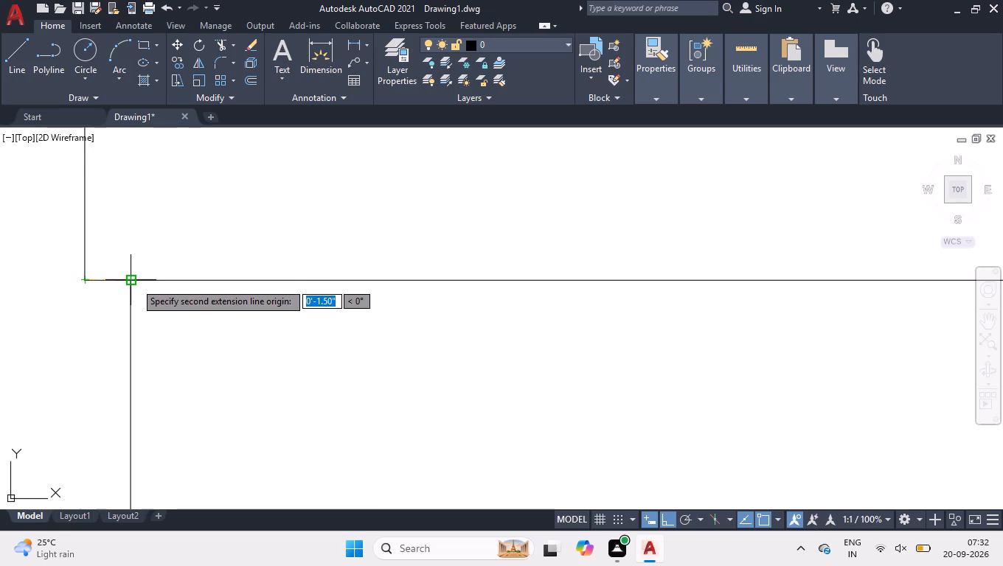
left_click(135, 282)
key("space")
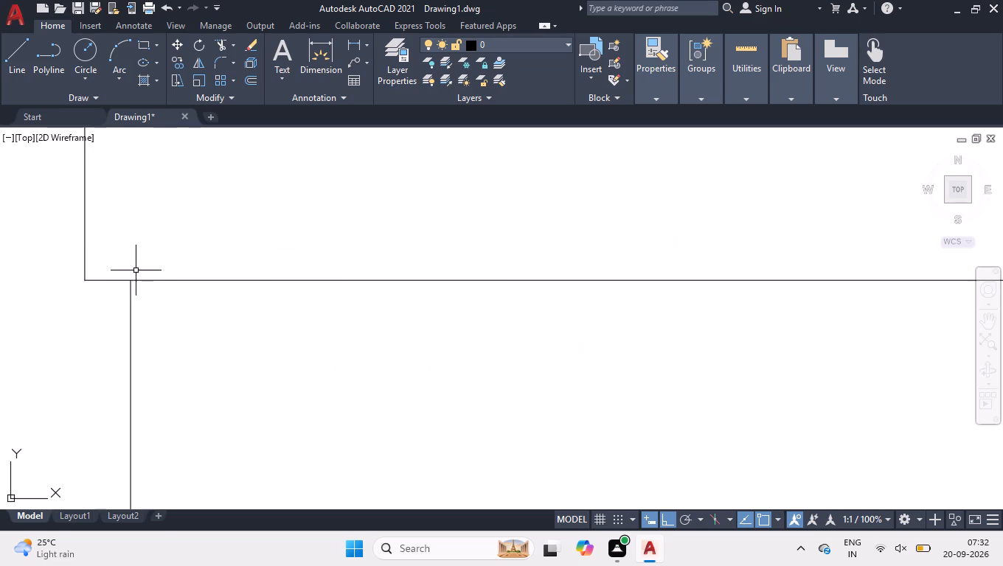
Move the short vertical wall line beside the passage 6" to the right.
scroll(136, 267, "down", 3)
left_click(131, 266)
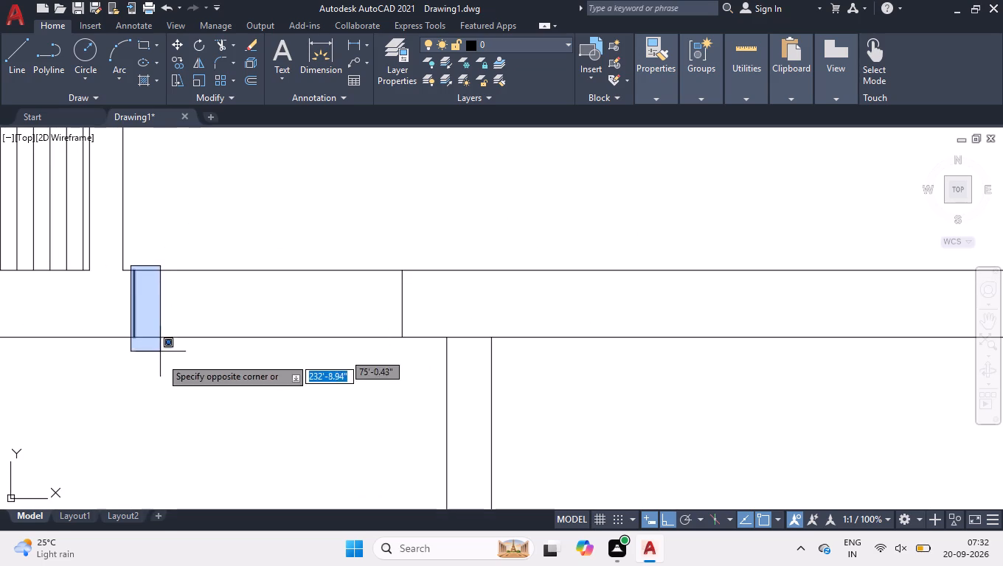
left_click(164, 369)
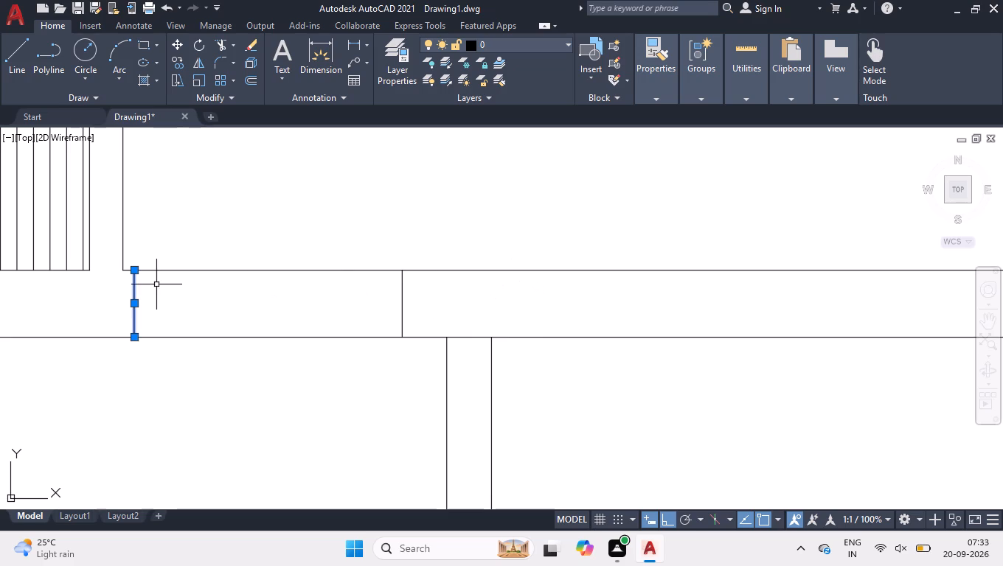
scroll(146, 298, "up", 1)
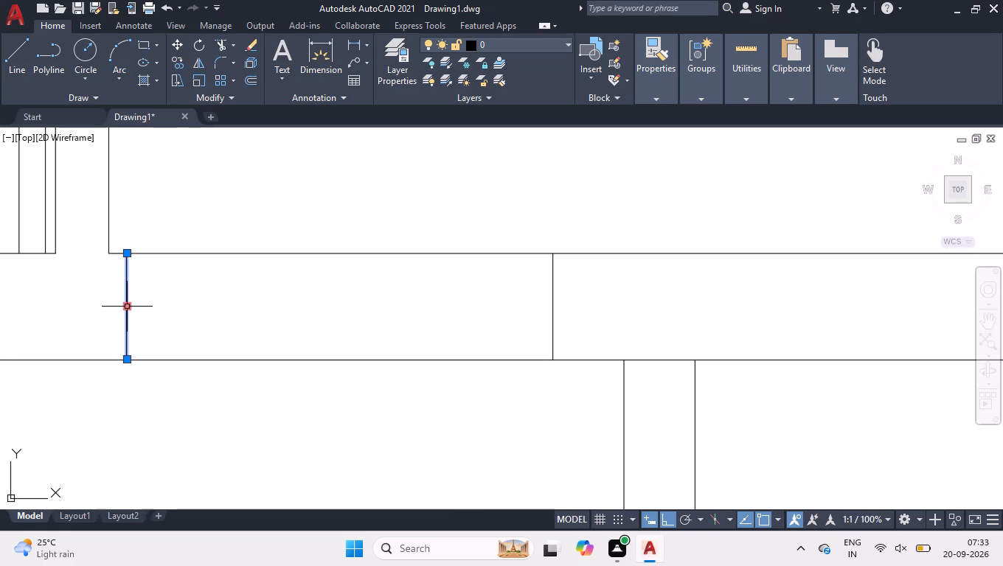
left_click(129, 307)
key("6")
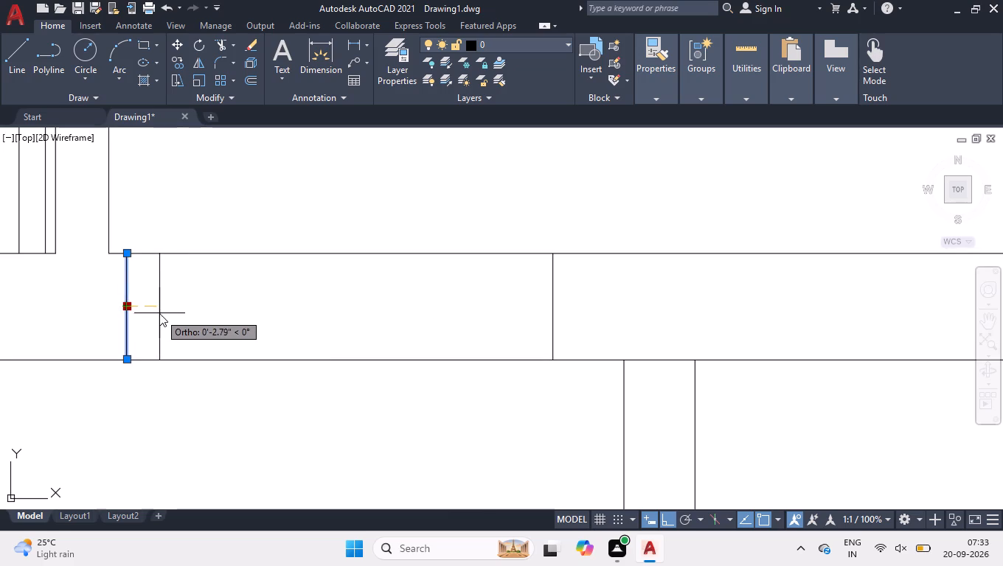
key("Return")
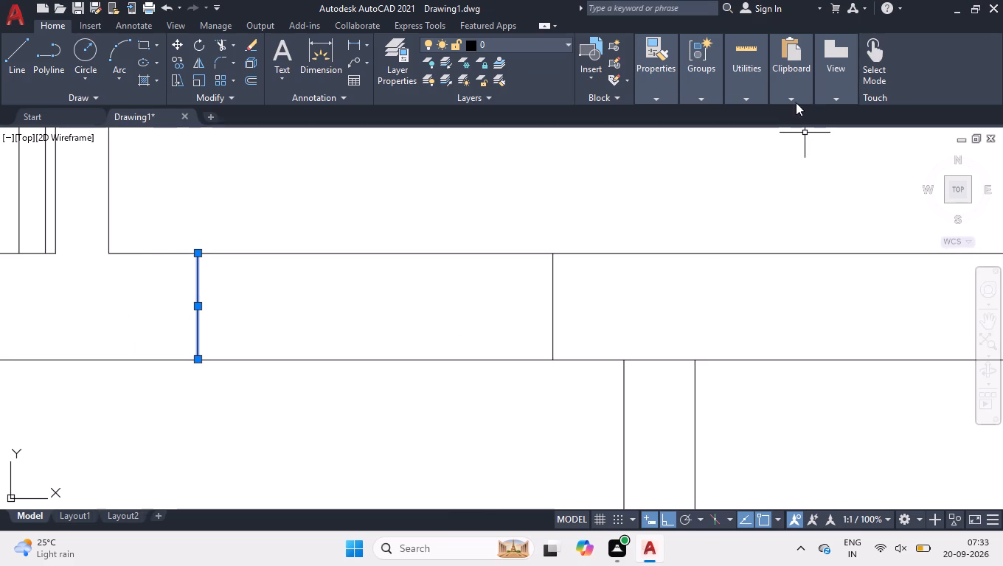
Measure the spacing between the two short wall lines and the gap from the right one to the partition.
left_click(721, 116)
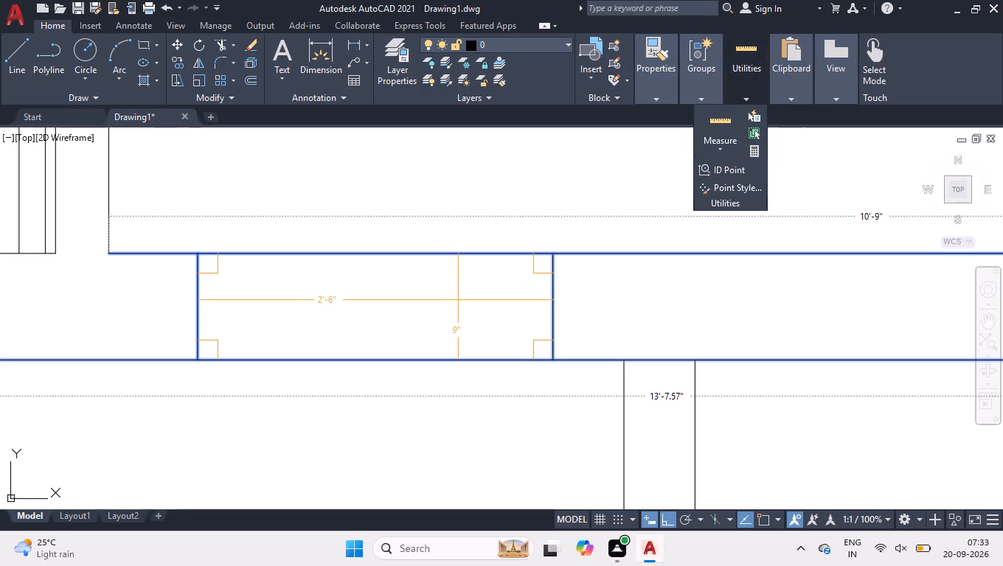
key("space")
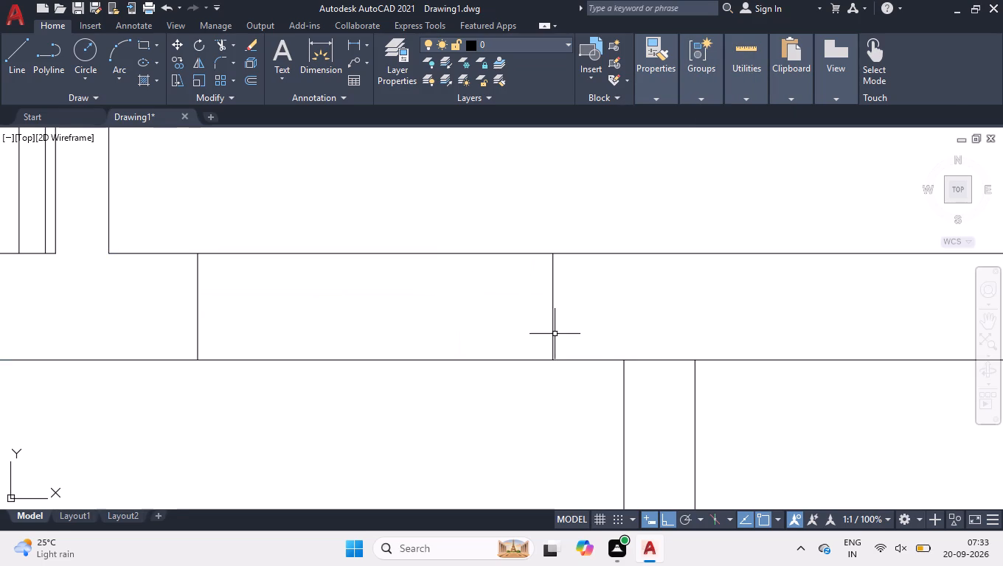
type("dli")
key("Return")
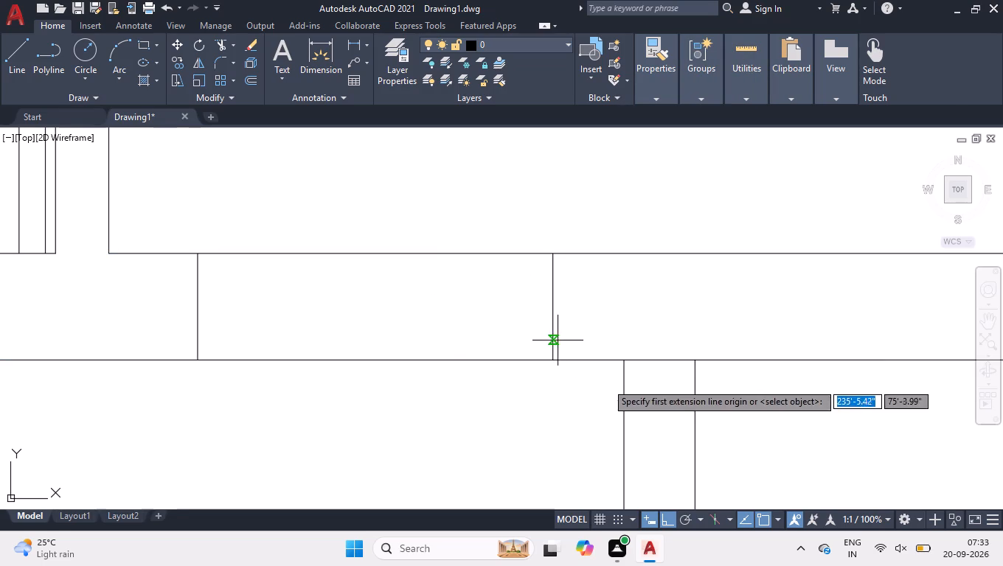
left_click(622, 364)
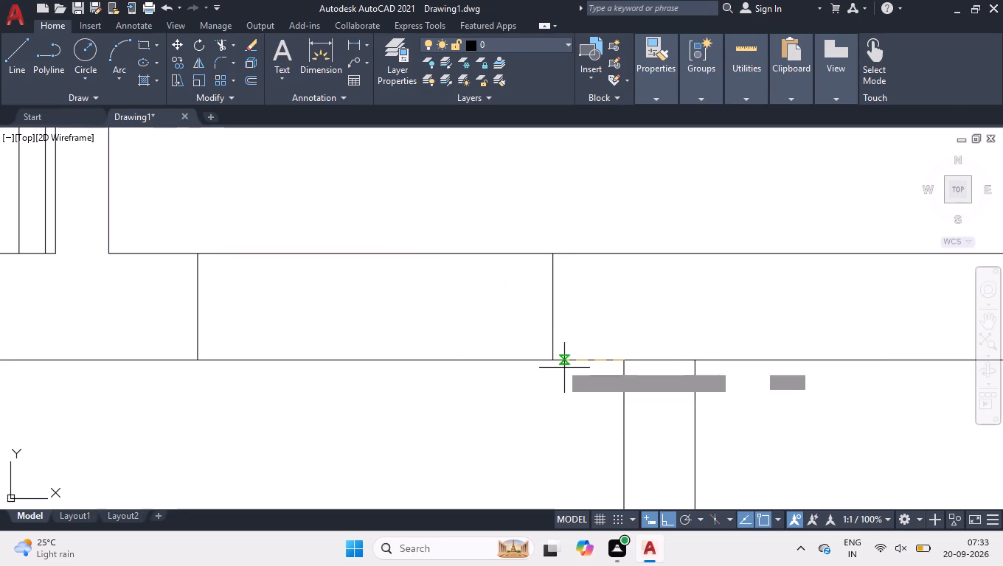
left_click(557, 357)
key("space")
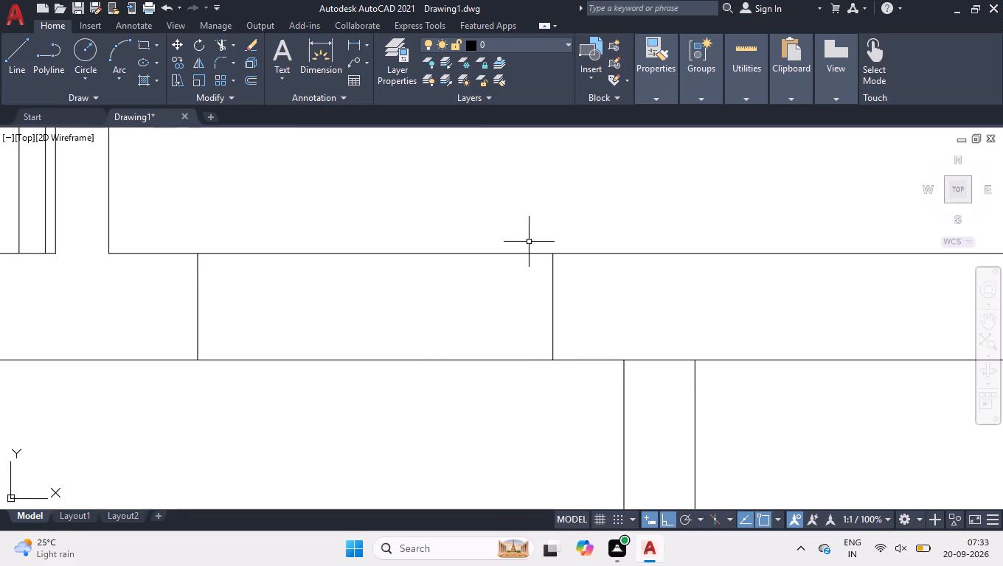
Move the right short wall line 6" to the right, onto the near face of the partition.
left_click_drag(526, 228, 537, 245)
left_click(591, 406)
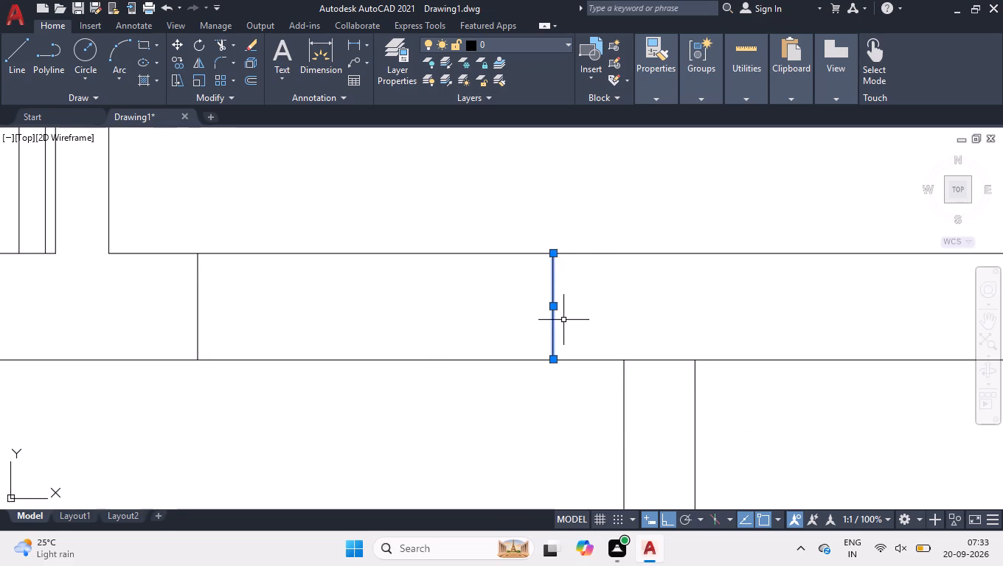
left_click(556, 307)
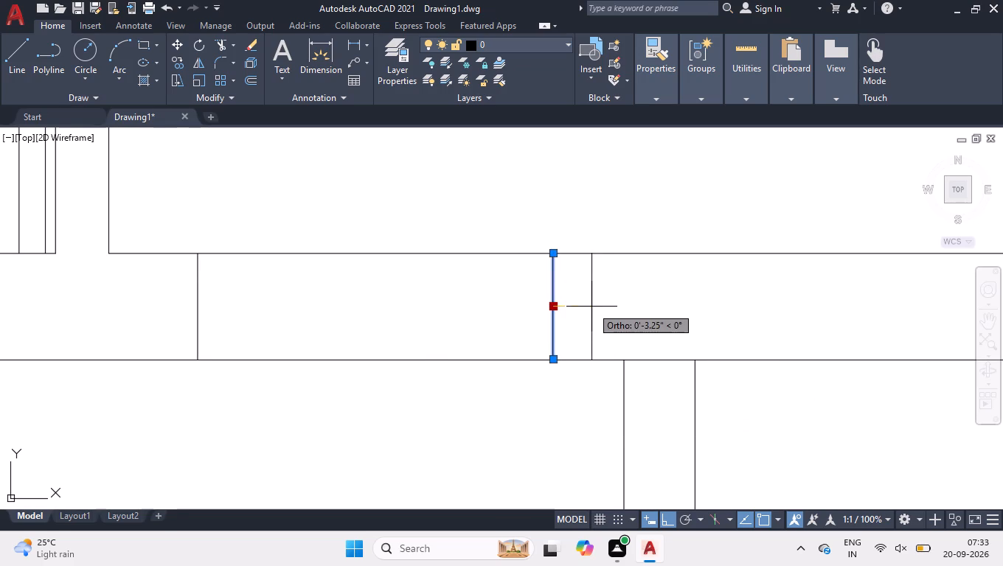
key("6")
key("Return")
right_click(591, 307)
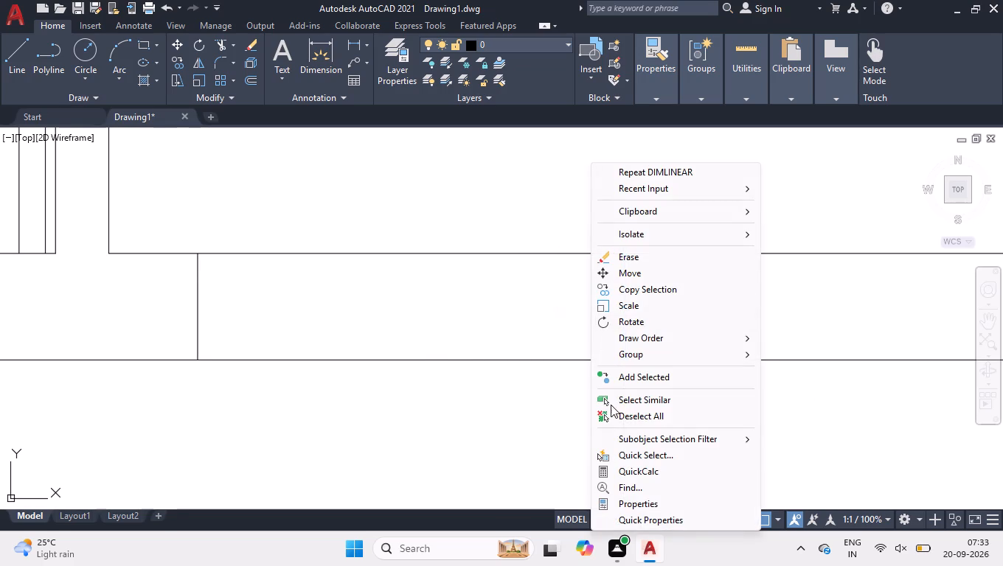
left_click(608, 411)
Trim both wall lines between the two short lines to open the 3' doorway right of the passage.
scroll(534, 337, "down", 1)
type("tr")
key("space")
left_click_drag(513, 244, 515, 282)
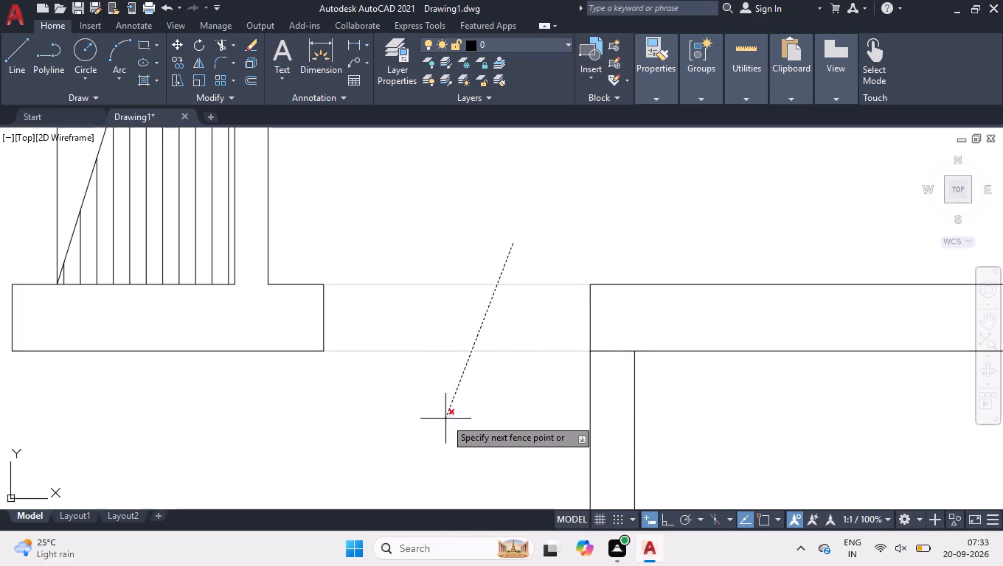
left_click(445, 419)
key("space")
Trim the lower wall line between the two partition lines where the partition meets the wall beside the new doorway.
scroll(508, 408, "down", 2)
scroll(563, 270, "down", 2)
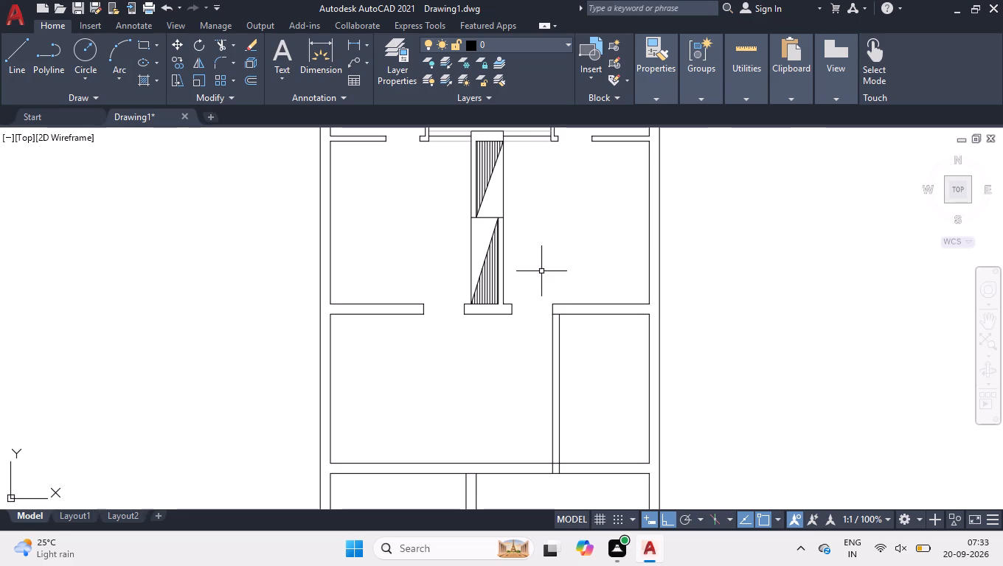
key("space")
scroll(537, 324, "up", 3)
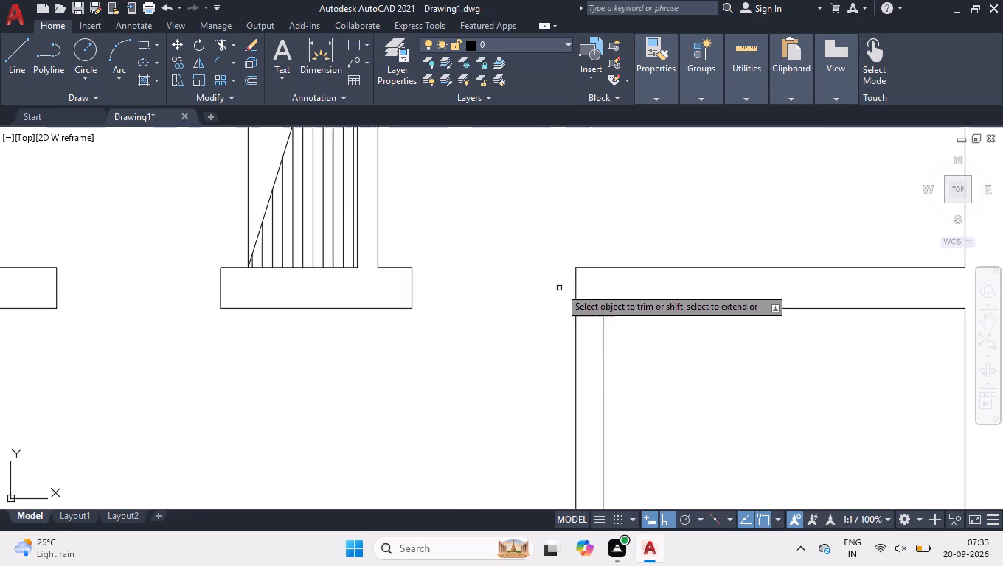
scroll(607, 337, "up", 3)
left_click_drag(555, 207, 555, 216)
left_click(529, 272)
key("space")
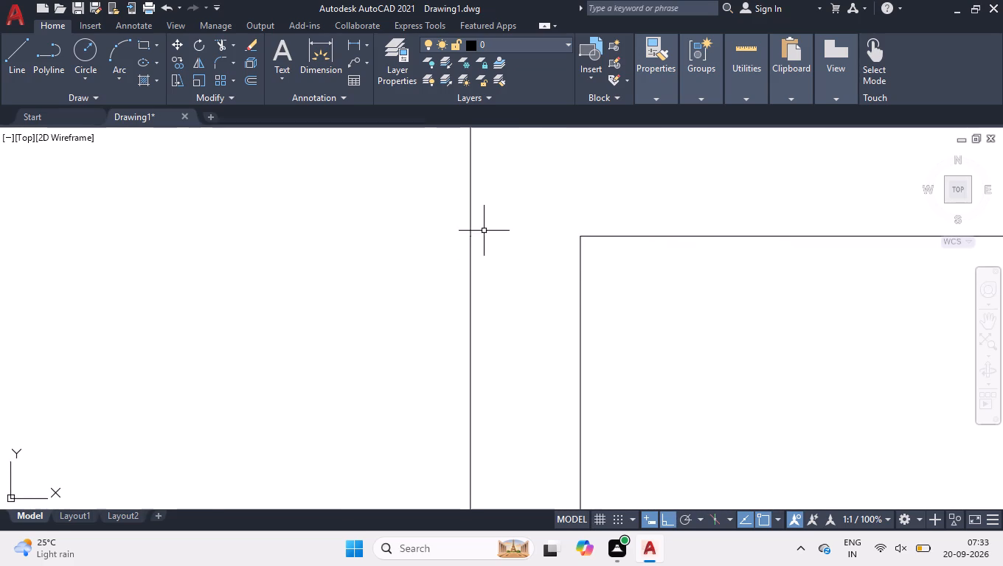
Draw a horizontal line about 6" long across the top of the partition, joining its two faces.
scroll(483, 229, "down", 3)
scroll(523, 163, "down", 2)
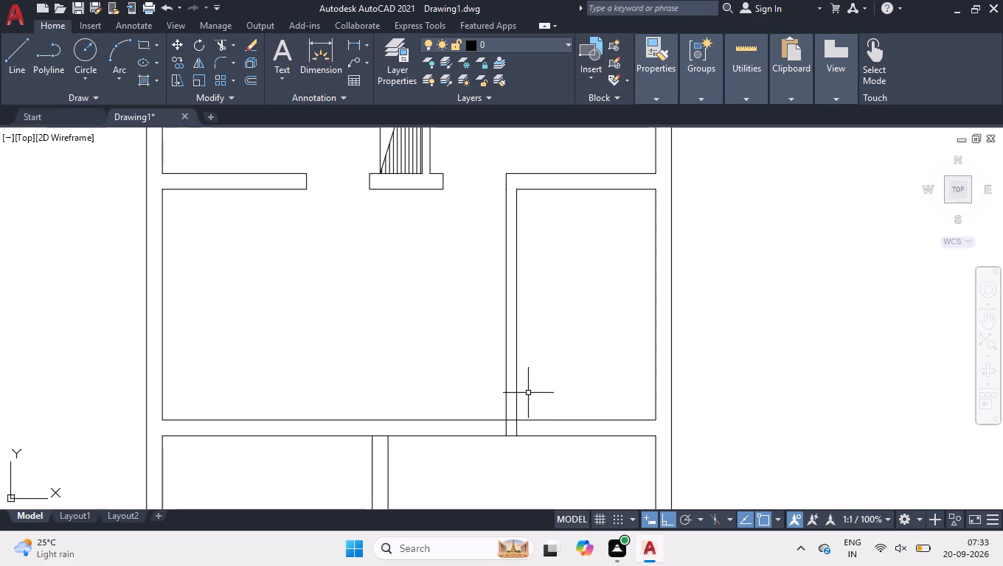
key("l")
key("Return")
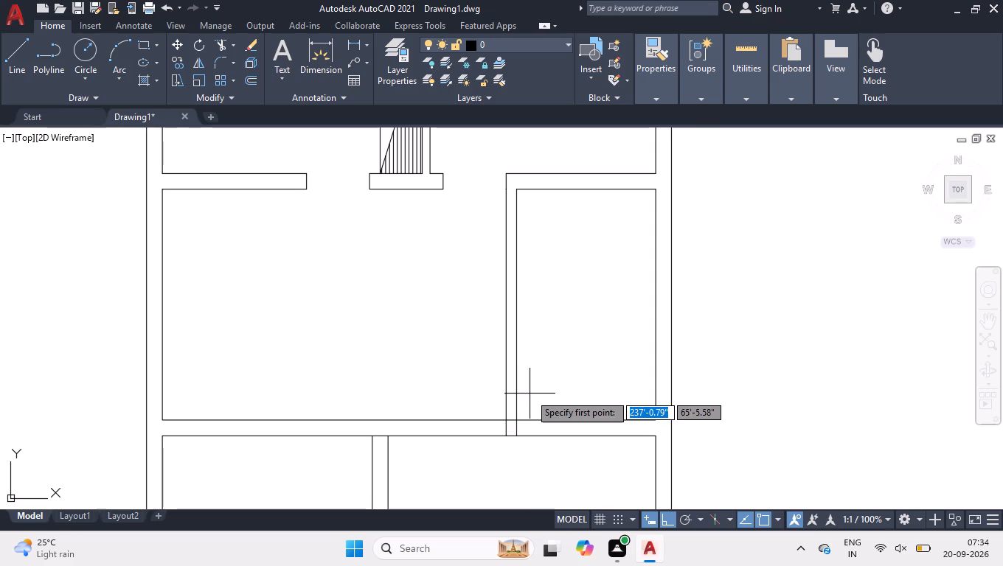
scroll(500, 180, "up", 2)
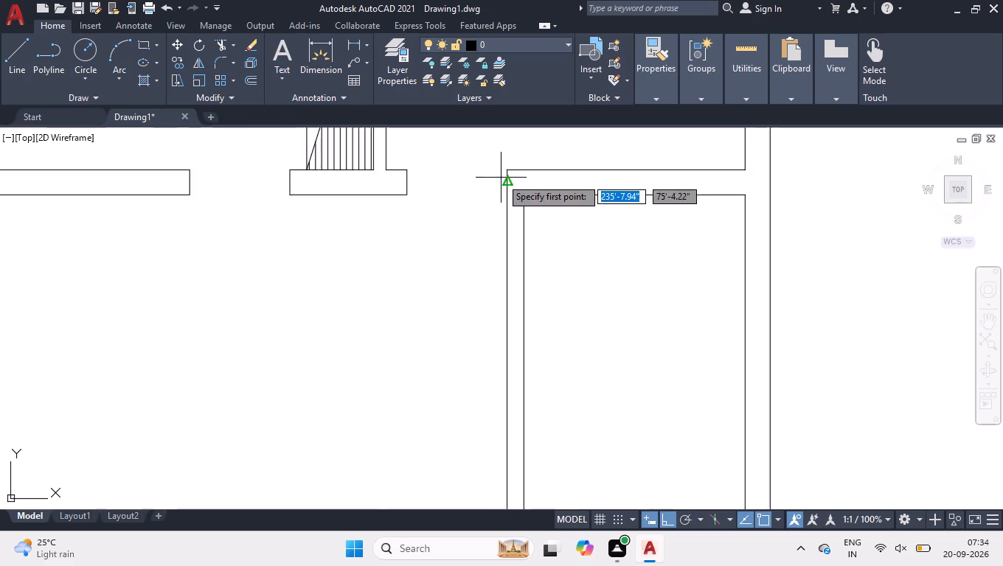
left_click(538, 206)
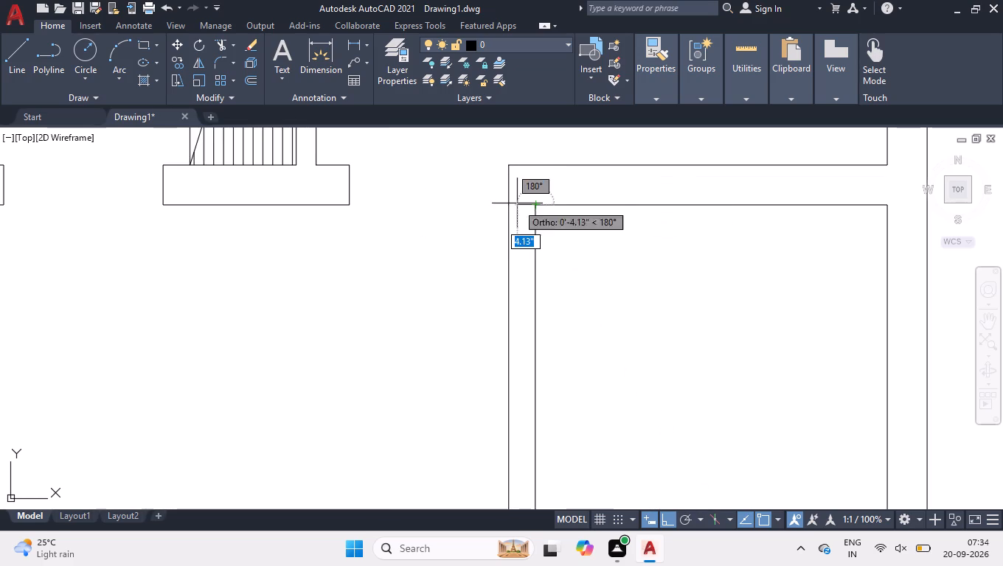
left_click(509, 206)
key("space")
Move the short horizontal line across the top of the partition 3" down.
left_click_drag(486, 186, 502, 199)
left_click(580, 245)
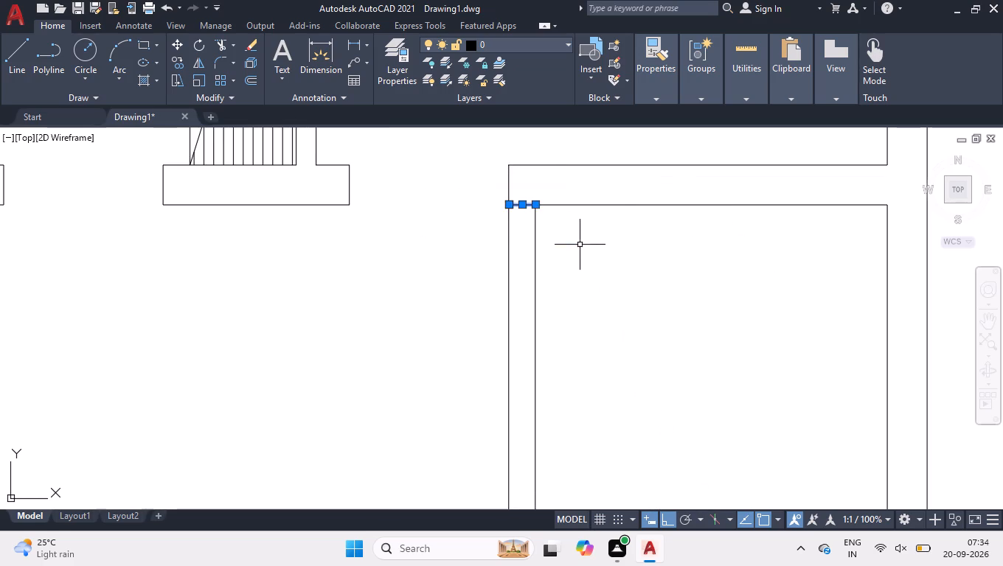
scroll(495, 217, "up", 2)
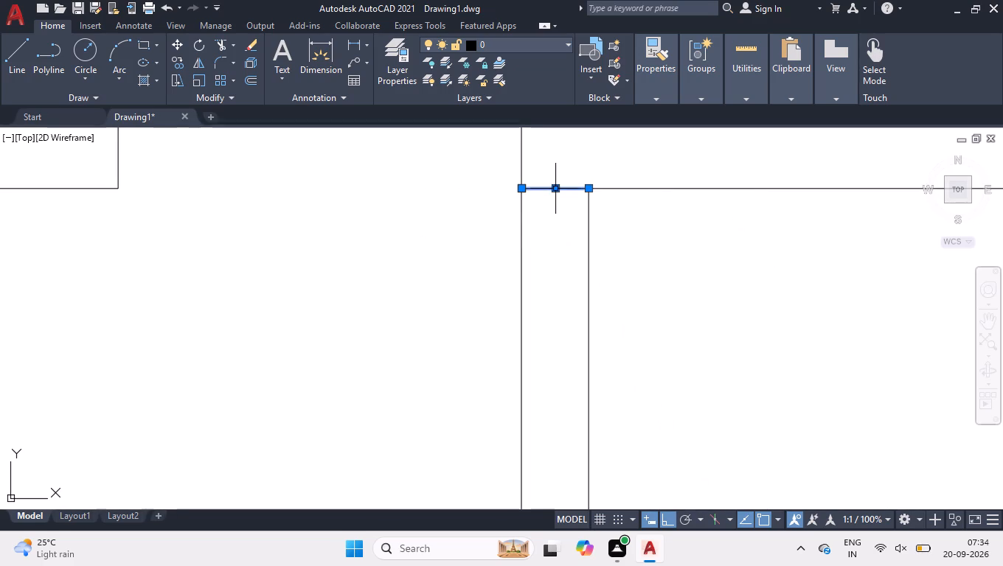
left_click(555, 189)
key("3")
key("Return")
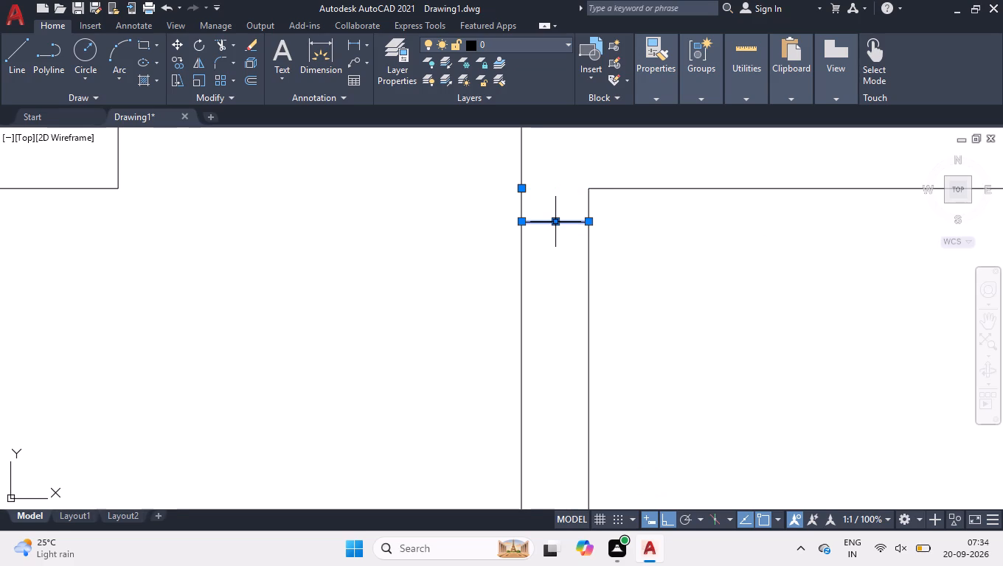
right_click(466, 174)
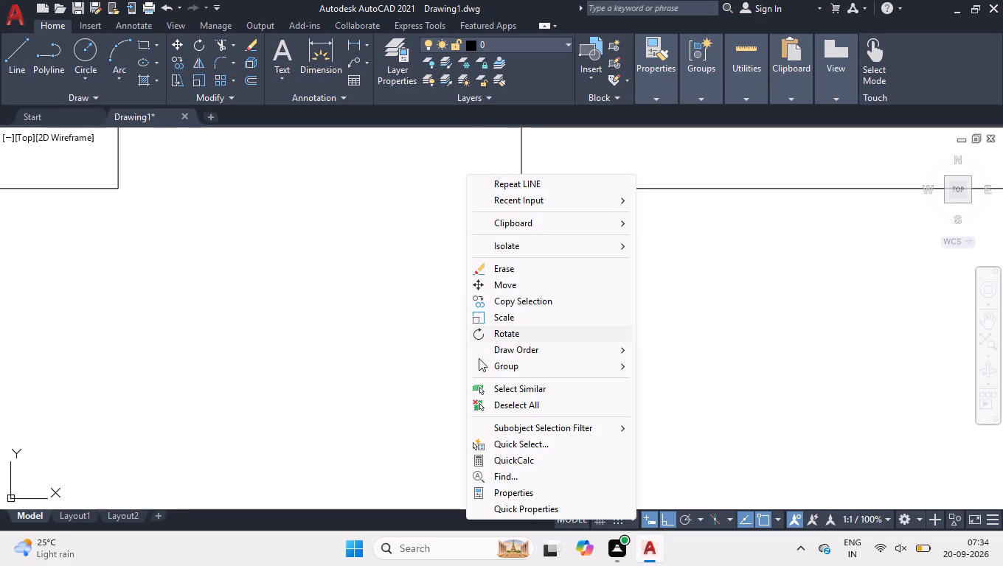
left_click(479, 405)
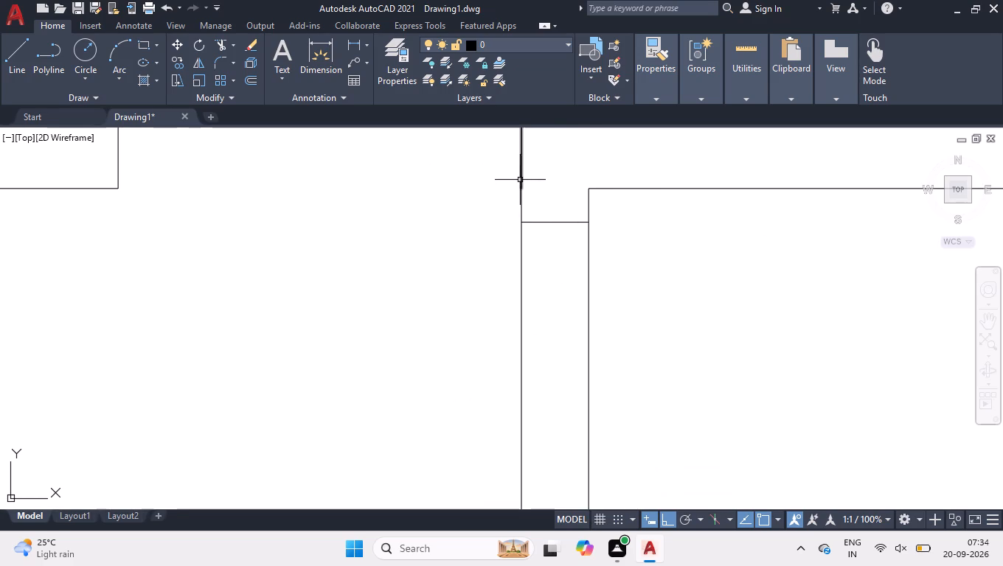
Join the short doorway end line and the partition's left face below it into one line.
scroll(511, 214, "down", 1)
left_click(518, 178)
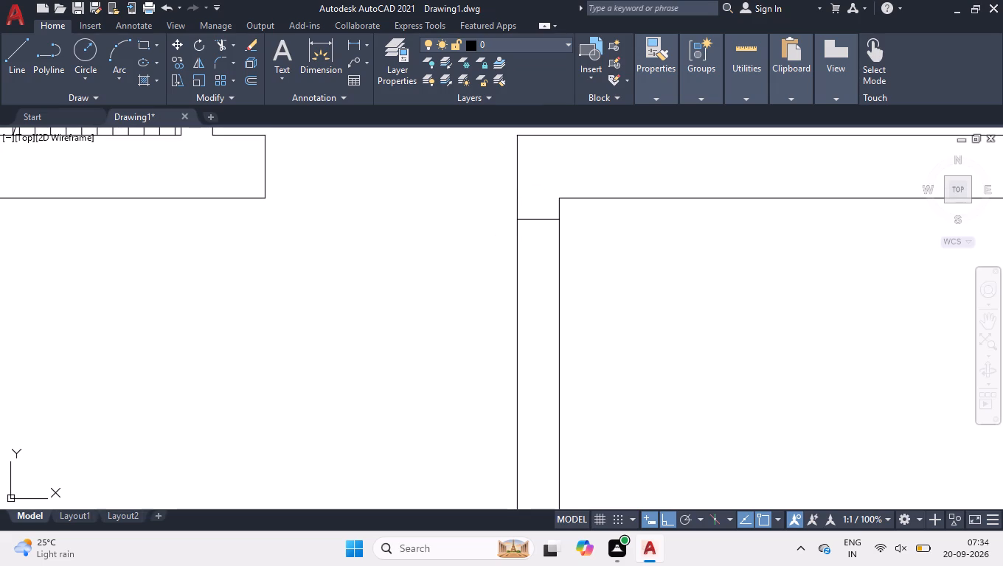
left_click(523, 251)
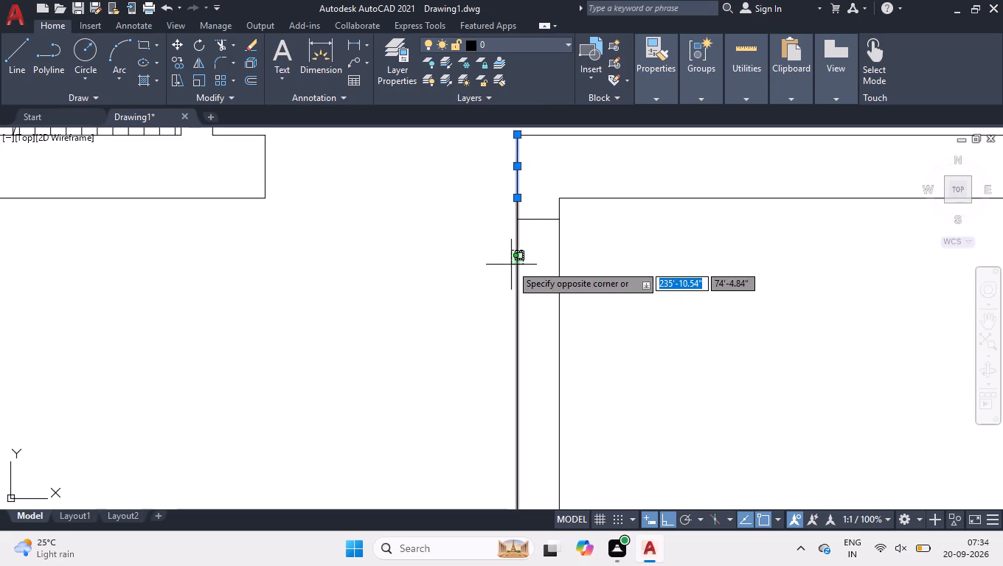
left_click(511, 265)
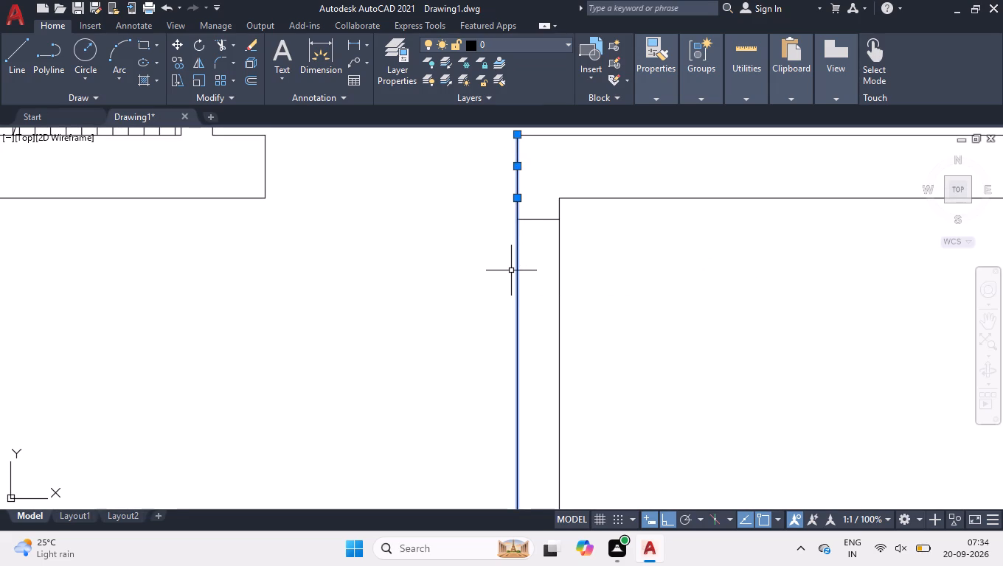
key("j")
key("Return")
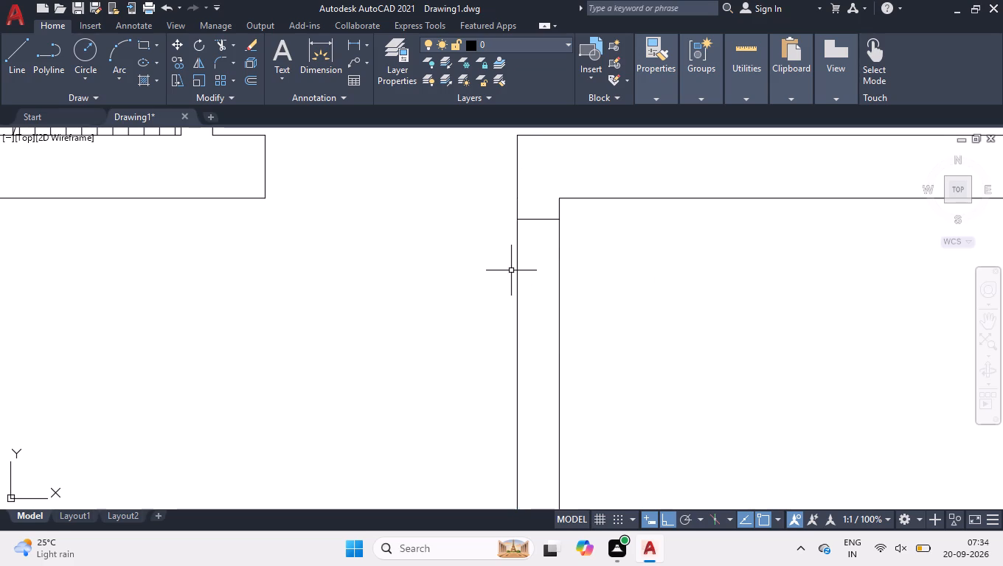
Offset the short line across the partition 2'8" downward to mark the far side of a door opening.
type("off")
key("Return")
type("2'8")
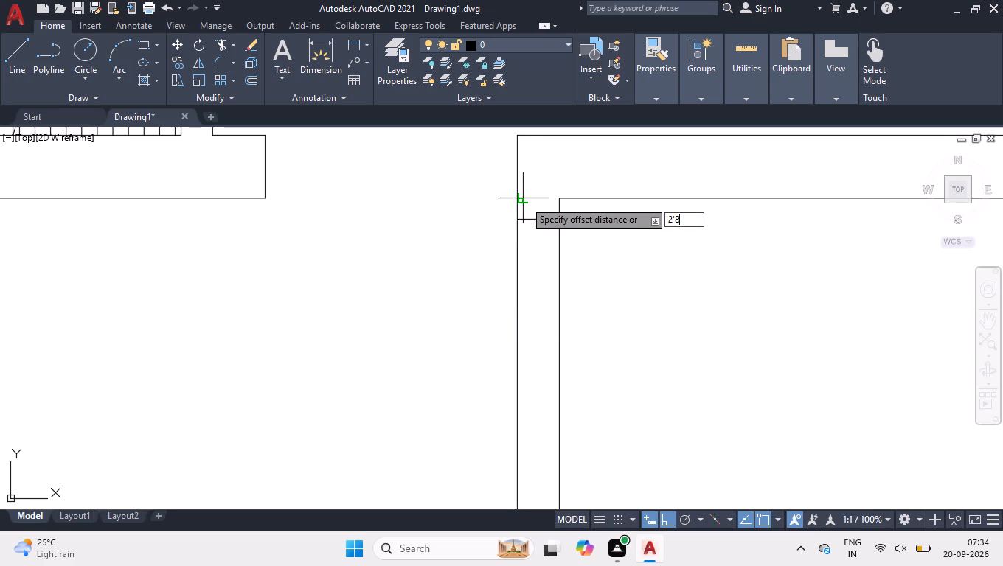
key("Return")
left_click(537, 219)
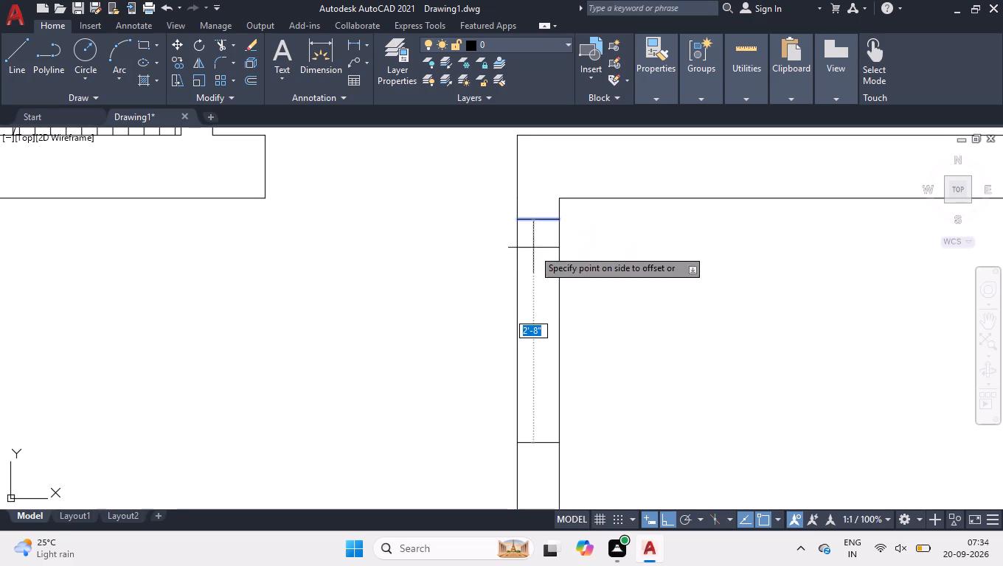
left_click(531, 259)
key("v")
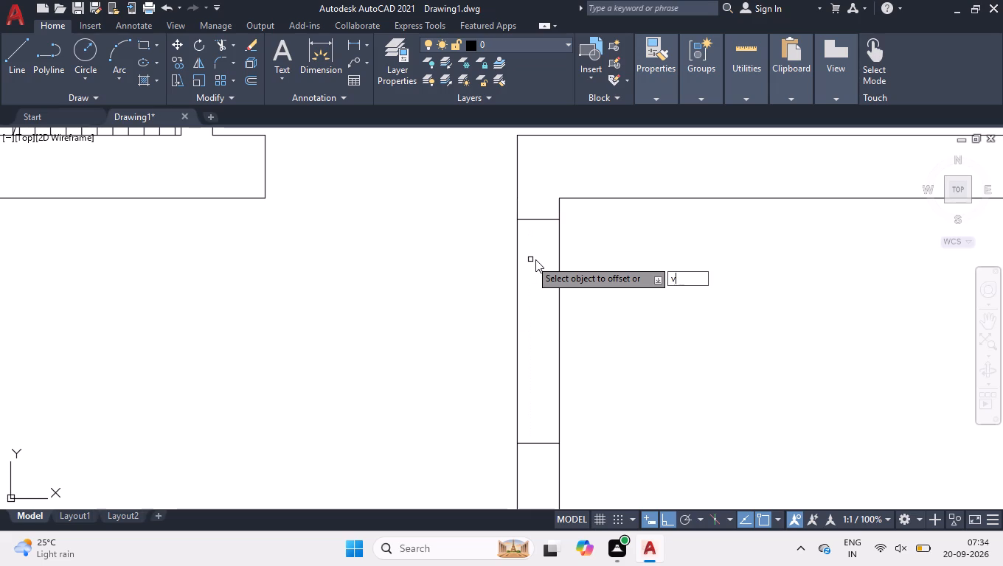
key("BackSpace")
key("space")
key("space")
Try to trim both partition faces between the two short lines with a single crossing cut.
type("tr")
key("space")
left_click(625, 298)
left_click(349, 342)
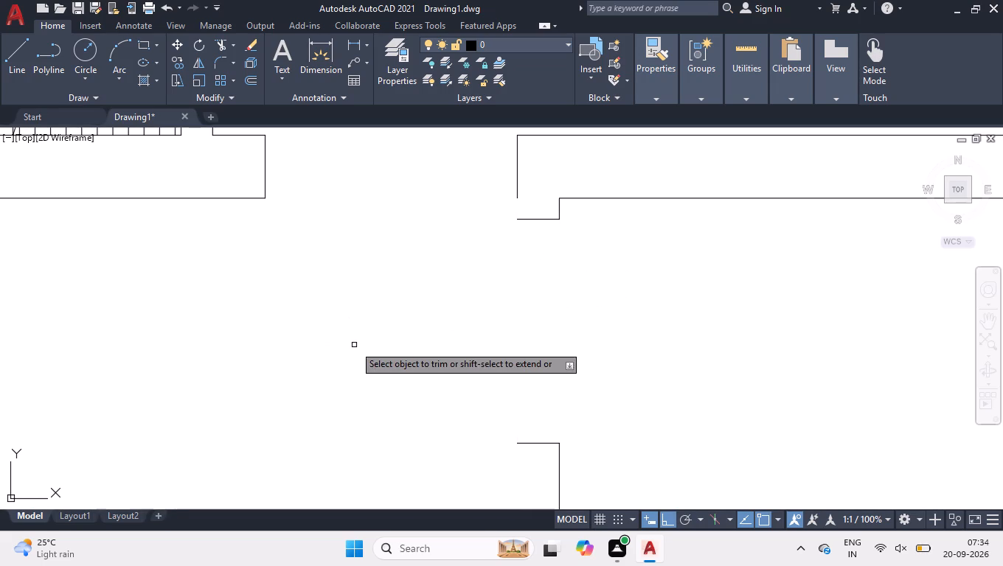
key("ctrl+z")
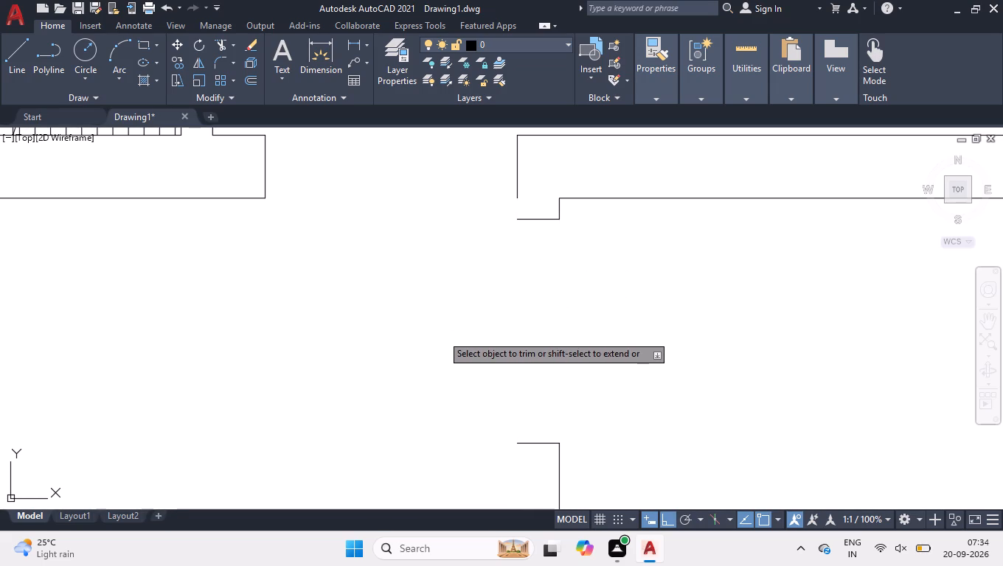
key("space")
Trim the partition's right face between the two short lines, and trim away its left face line below the wall corner.
scroll(539, 211, "down", 2)
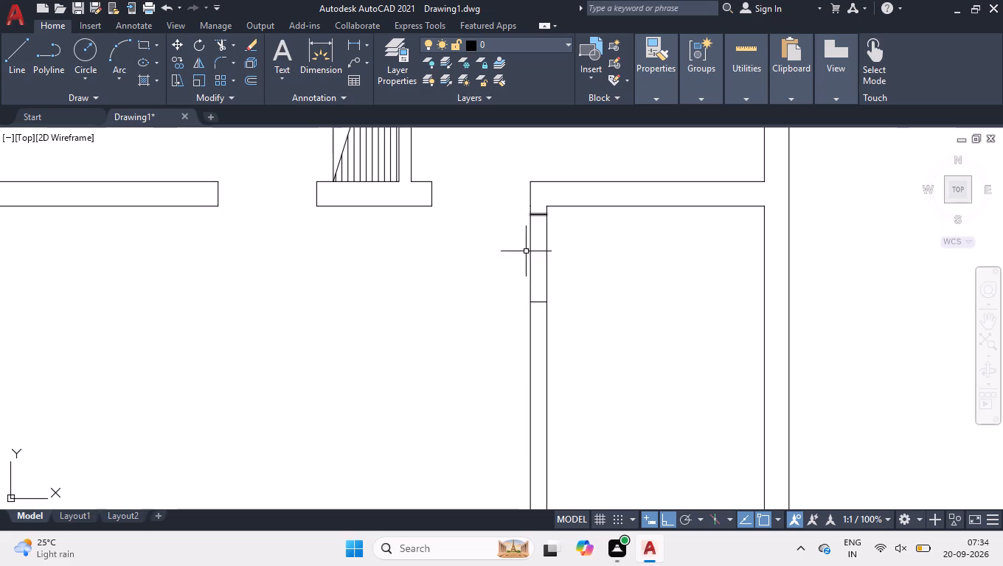
type("tr")
key("space")
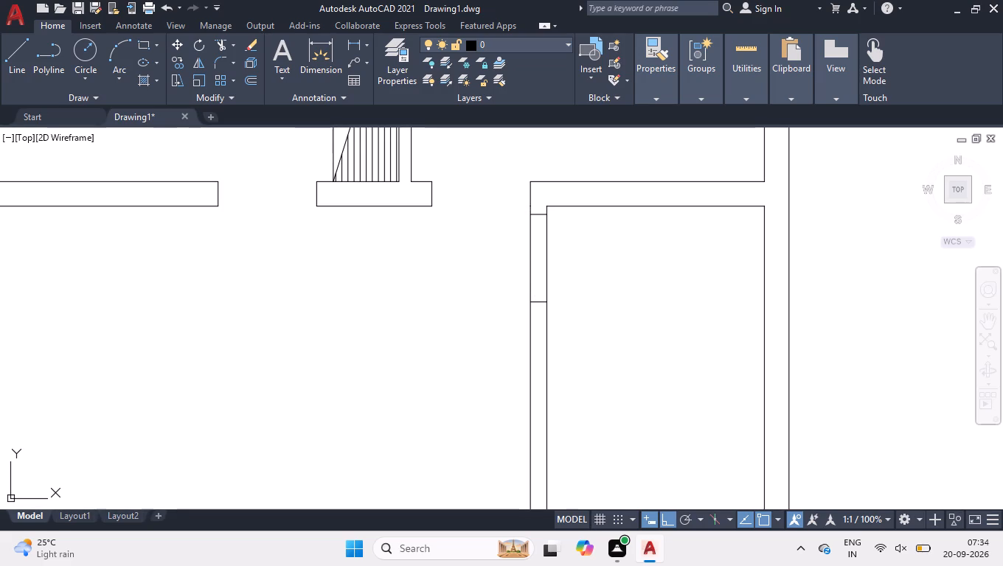
left_click_drag(495, 273, 506, 274)
left_click(455, 262)
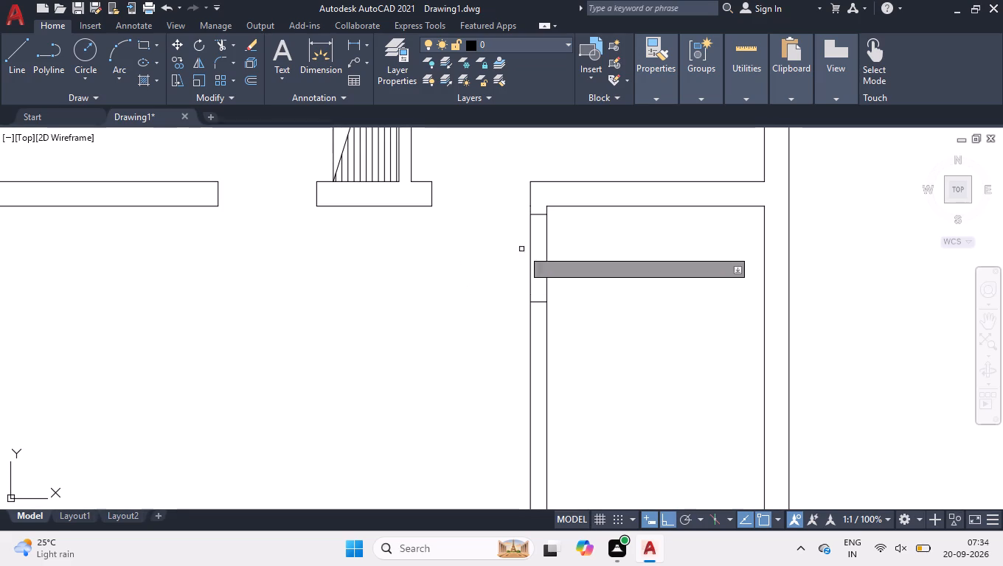
left_click(547, 263)
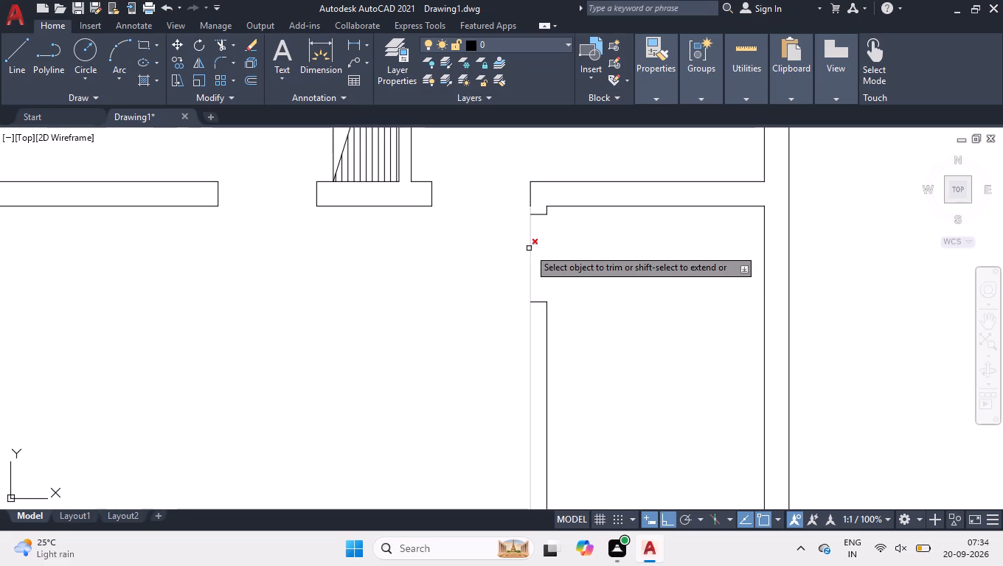
left_click(529, 248)
key("space")
Stretch the remaining short left face line down to the top line of the lower wall to restore the partition face.
left_click(531, 200)
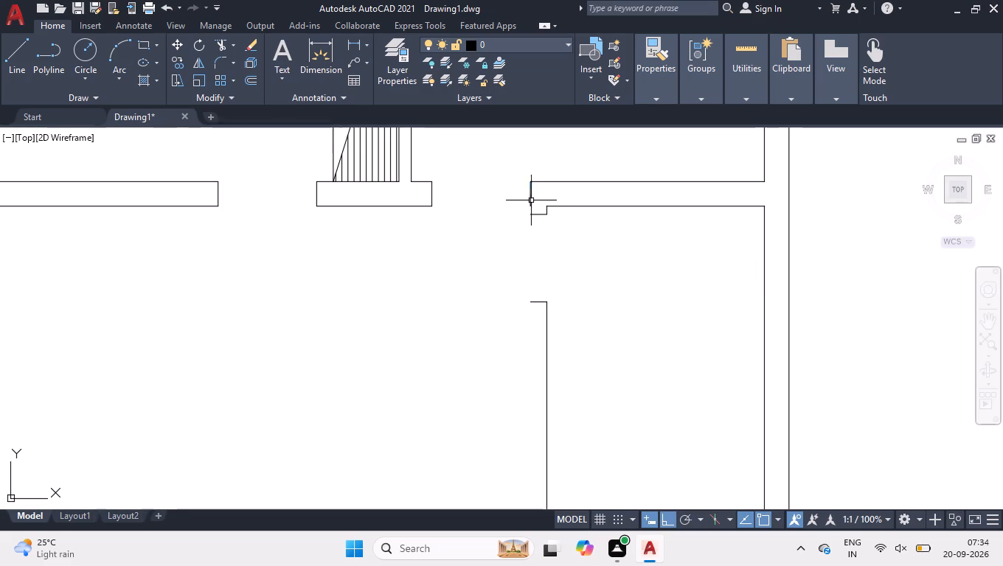
left_click(528, 209)
scroll(521, 181, "down", 1)
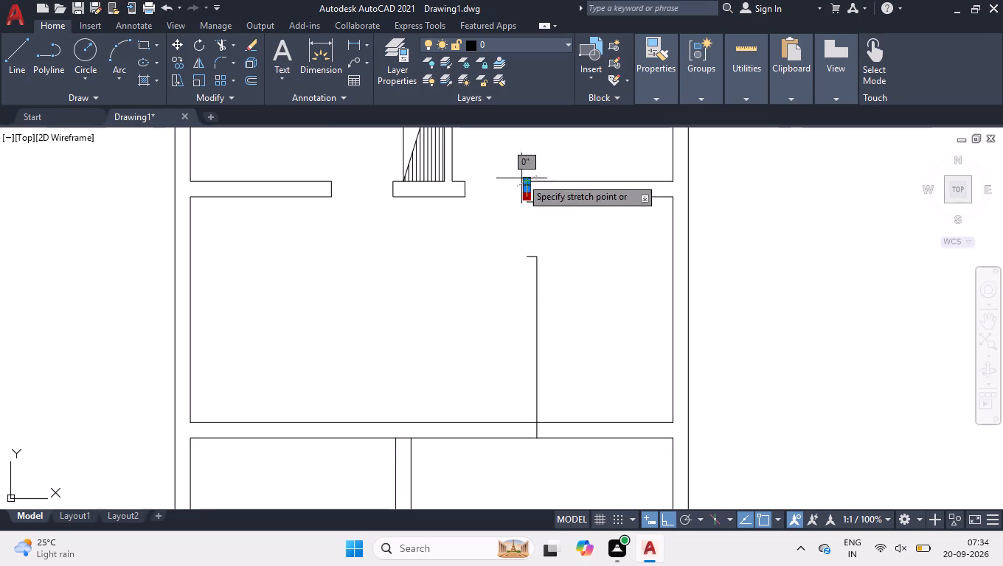
left_click(525, 426)
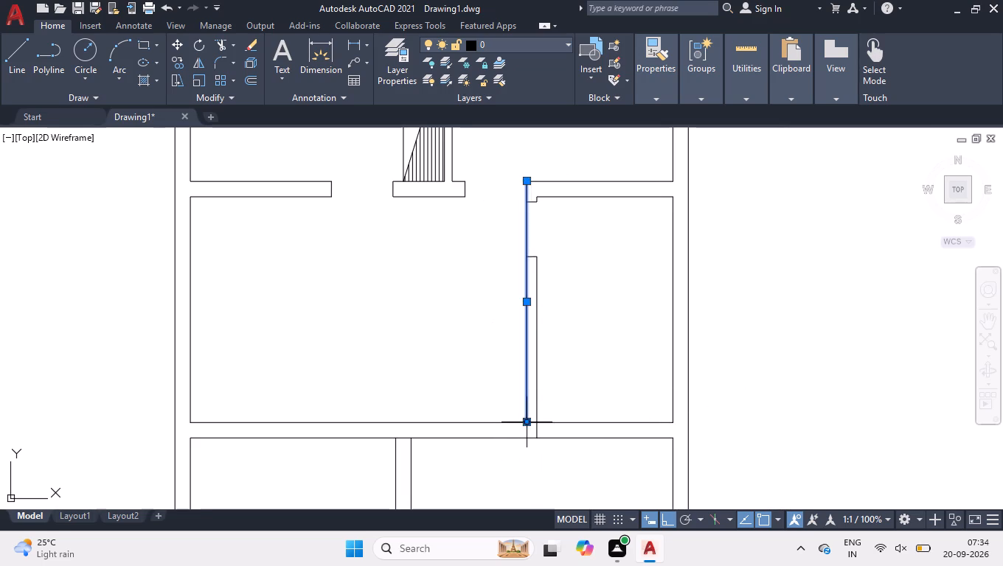
right_click(429, 321)
left_click(470, 419)
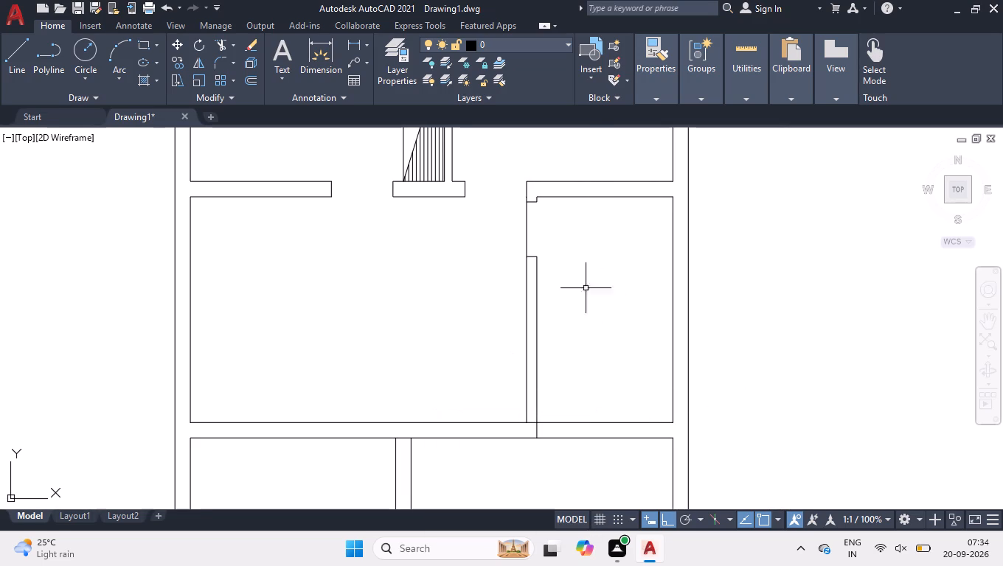
Shorten the partition's right face so its lower end stops at the top line of the lower wall.
left_click(538, 404)
scroll(554, 457, "up", 2)
scroll(480, 399, "up", 2)
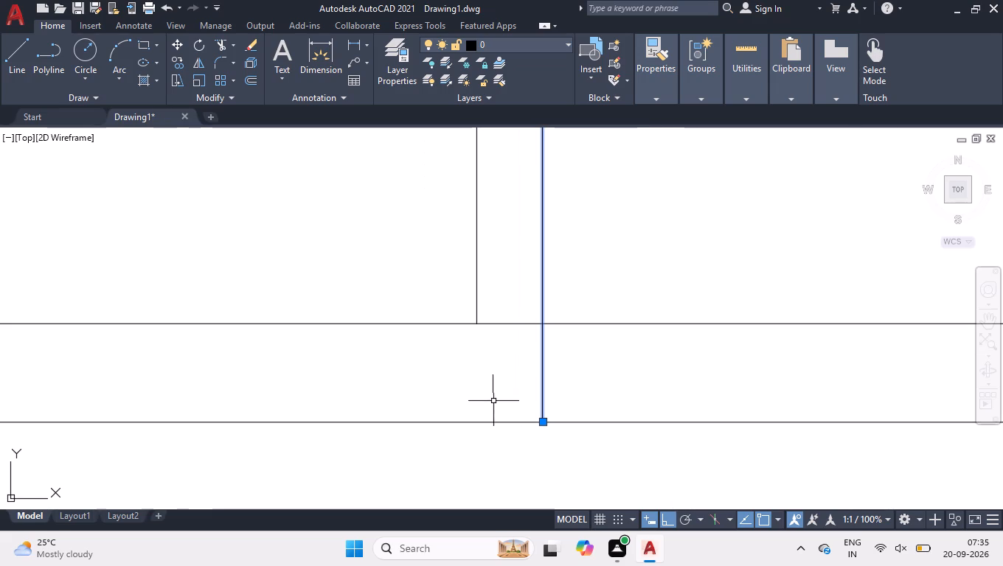
left_click(545, 422)
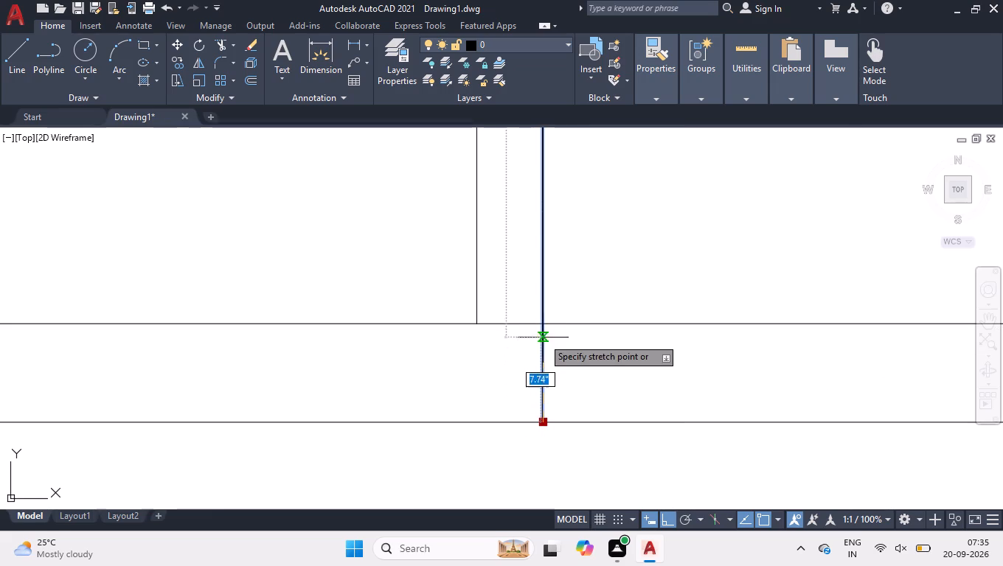
left_click(544, 326)
right_click(585, 288)
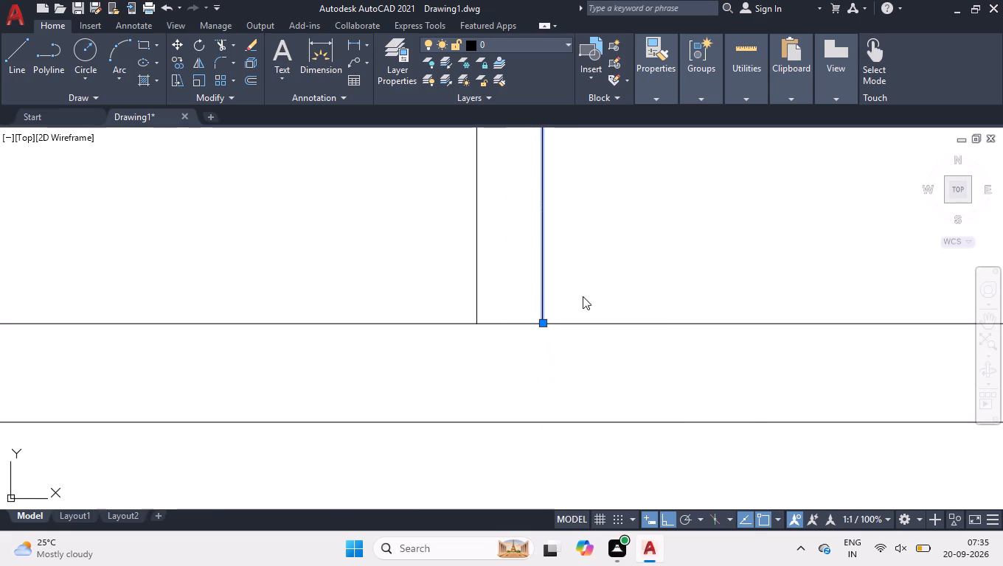
left_click(614, 416)
Trim the partition's left face across the 2'8" door opening and the lower wall's top line between the two partition faces.
scroll(482, 331, "down", 3)
scroll(676, 317, "down", 4)
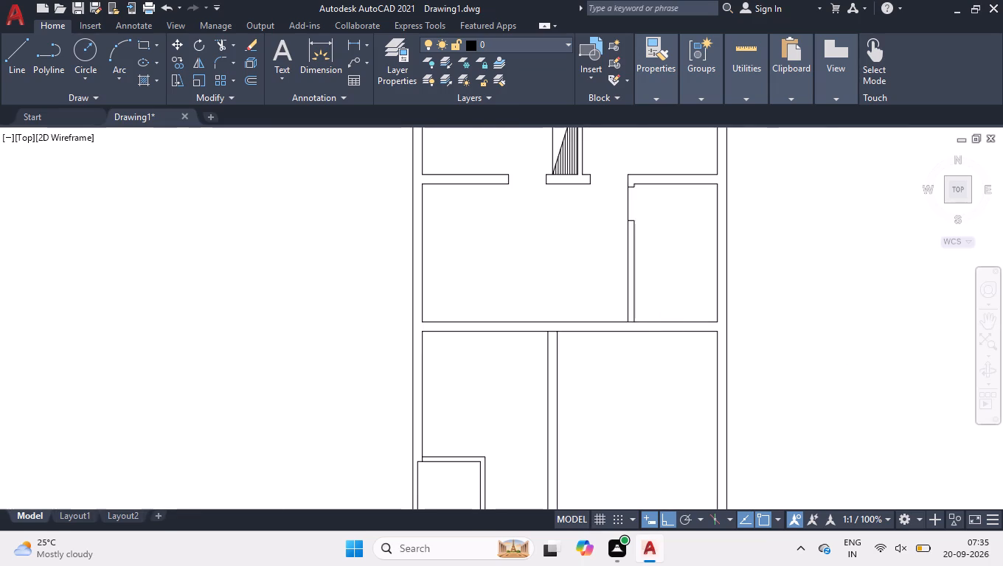
scroll(649, 309, "up", 2)
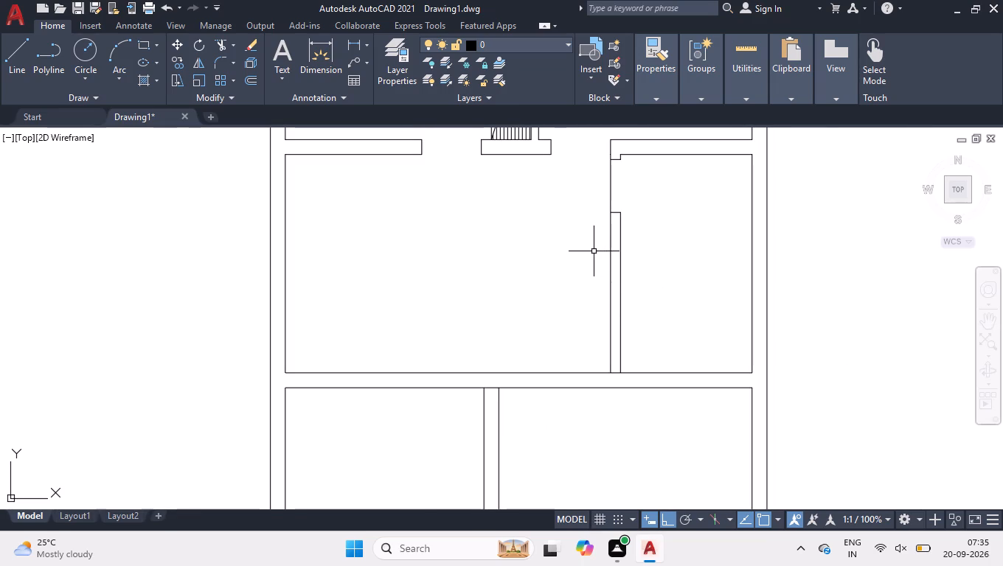
key("t")
key("r")
key("space")
left_click(581, 176)
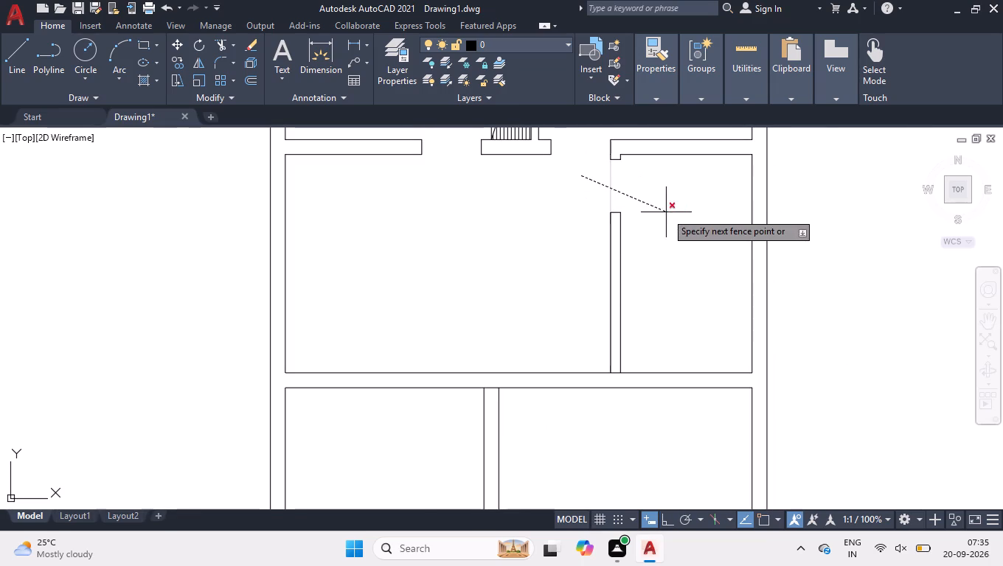
left_click(667, 212)
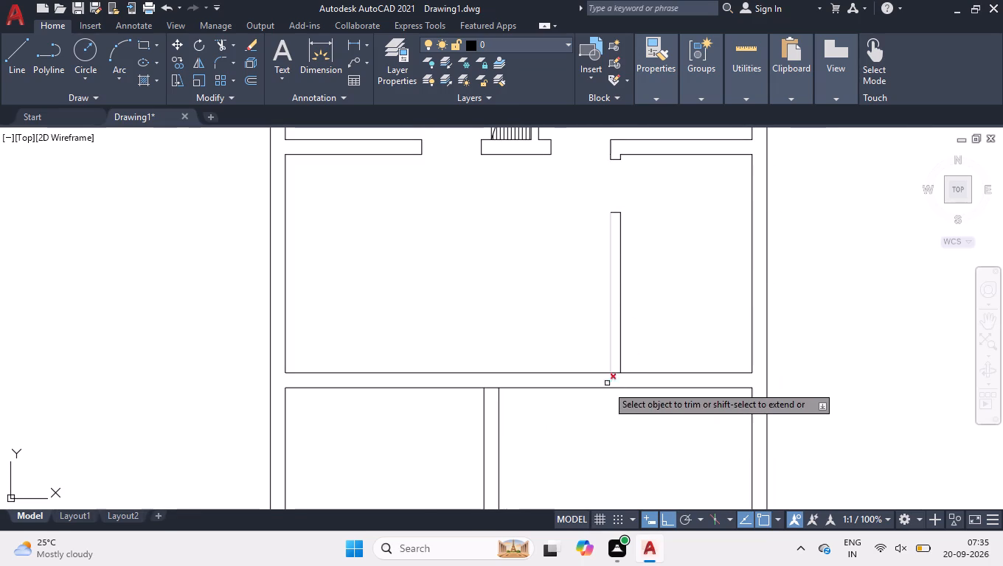
left_click(617, 374)
key("space")
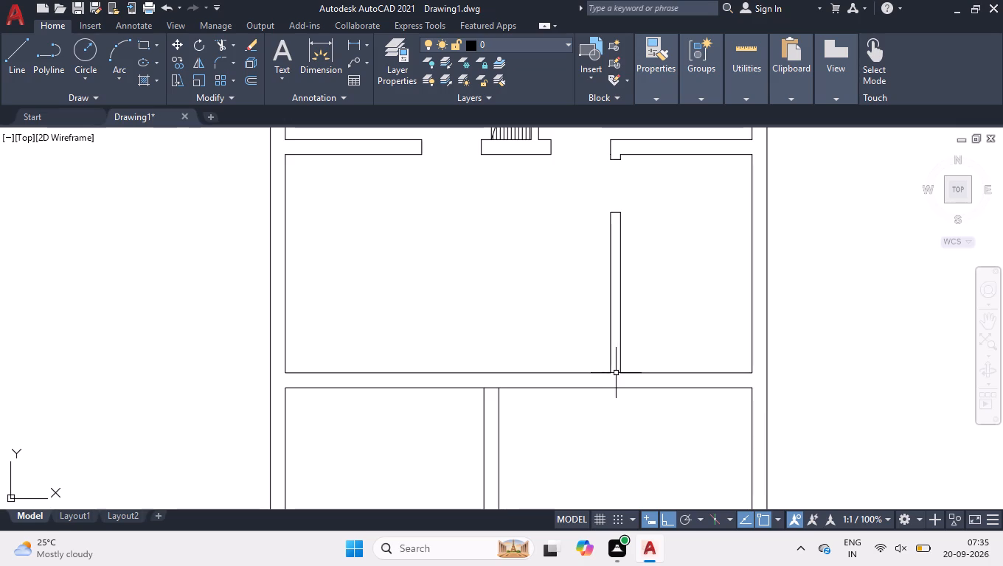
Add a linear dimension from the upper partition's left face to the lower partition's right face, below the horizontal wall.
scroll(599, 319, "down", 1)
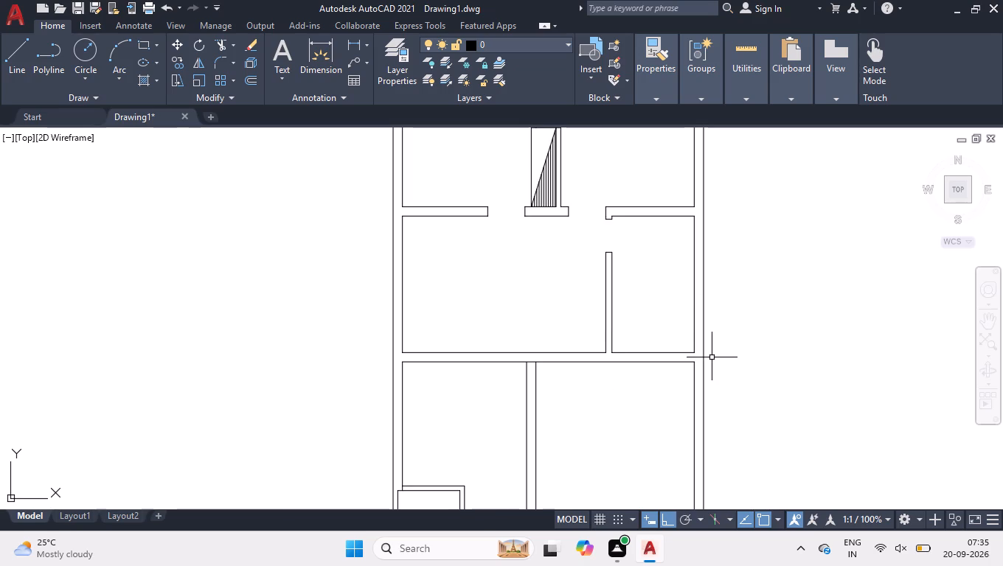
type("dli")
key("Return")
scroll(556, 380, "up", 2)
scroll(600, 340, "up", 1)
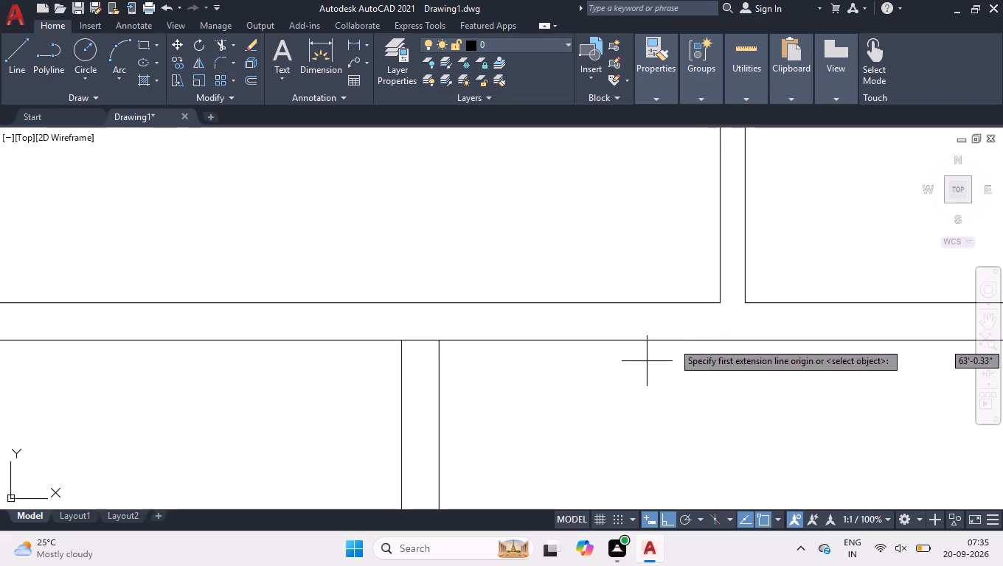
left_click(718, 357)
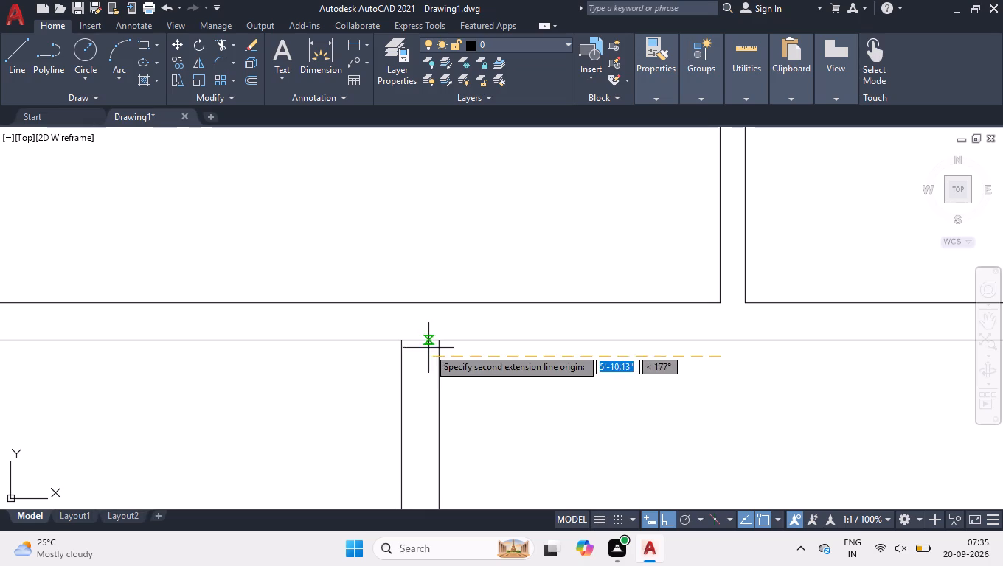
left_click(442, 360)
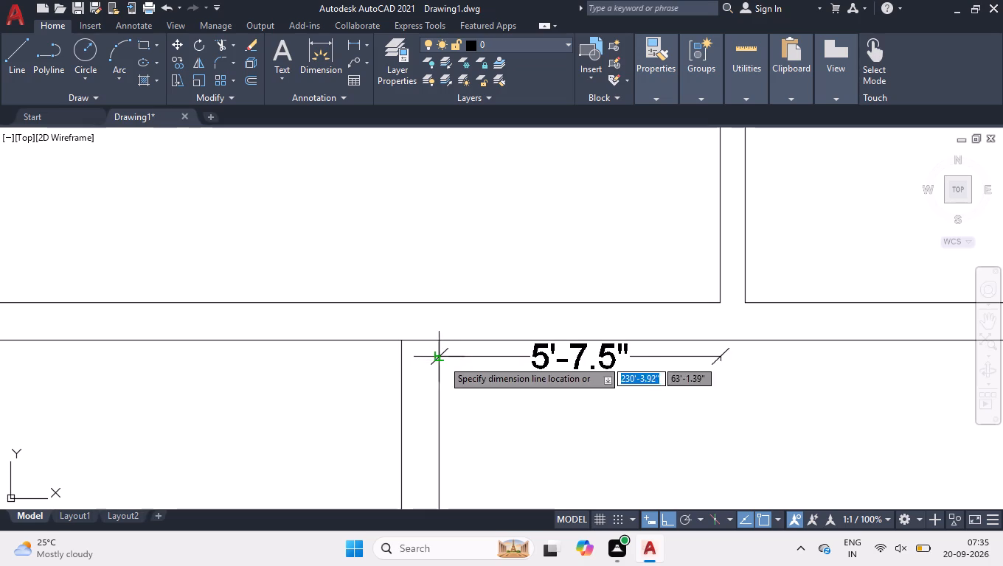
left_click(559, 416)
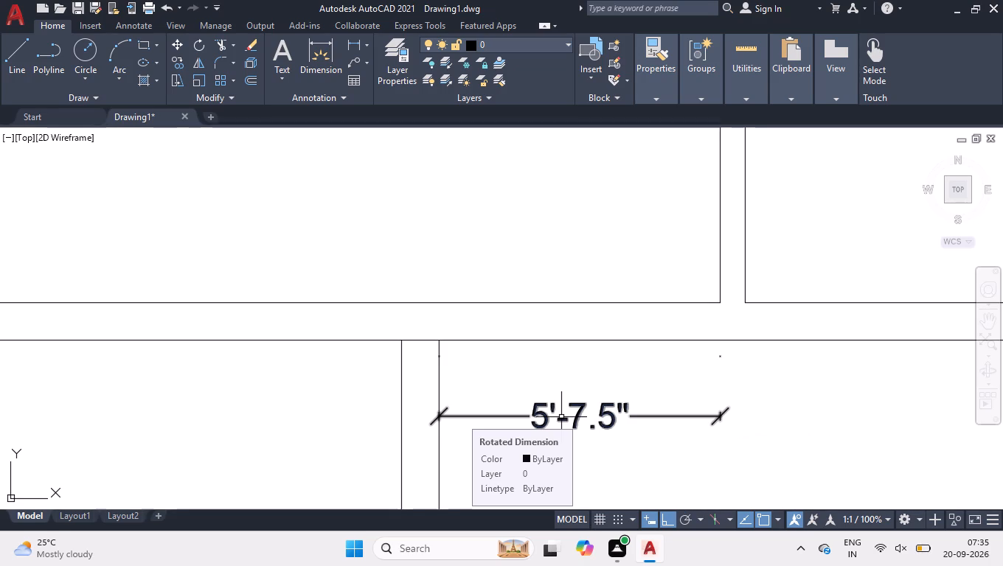
Draw a 9" vertical line across the horizontal wall, down from the lower end of the upper partition's left face.
key("l")
key("Return")
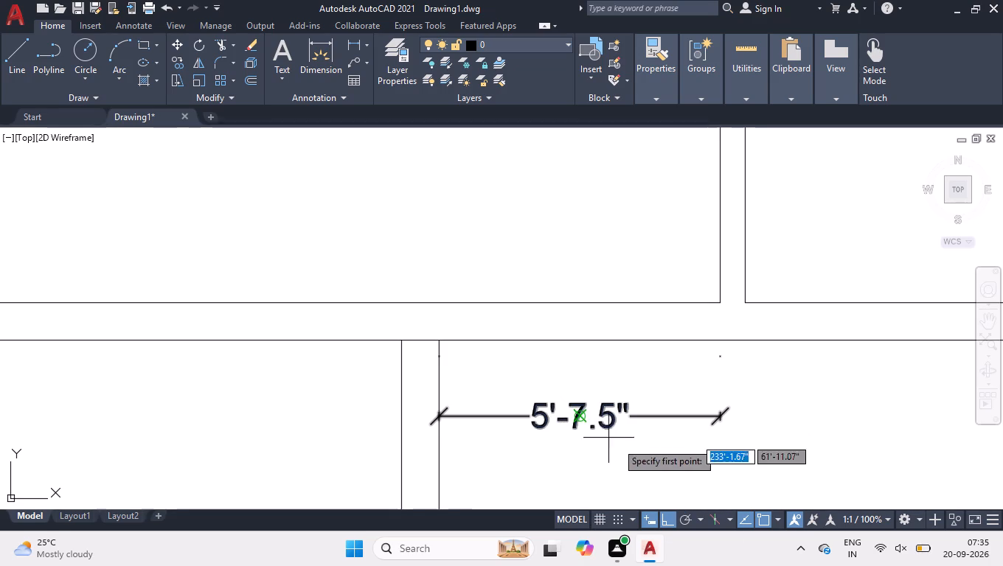
left_click(719, 304)
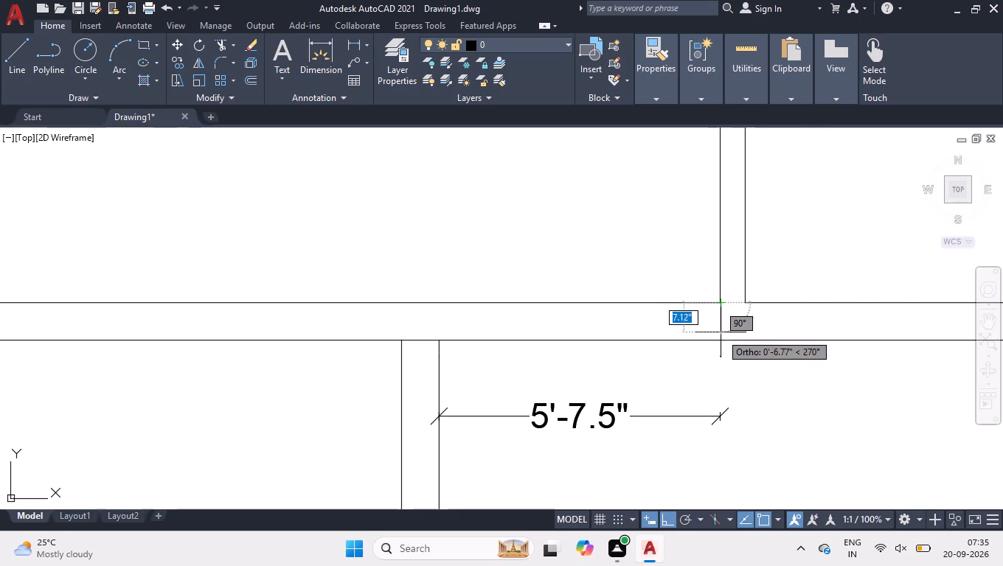
left_click(721, 342)
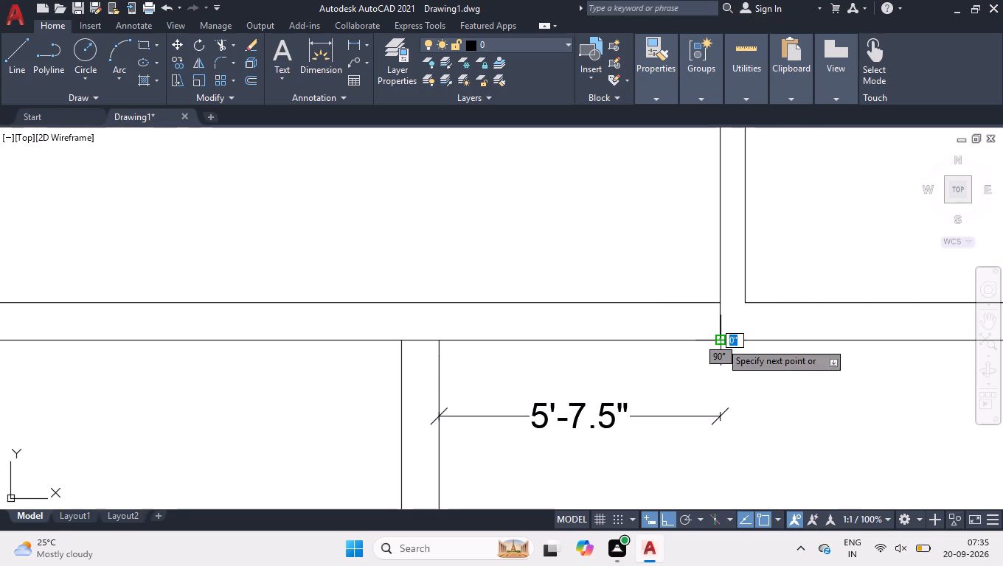
key("space")
Move the short vertical line across the wall 7.5" to the left to mark the opening's right edge.
left_click_drag(712, 287, 722, 296)
left_click(750, 368)
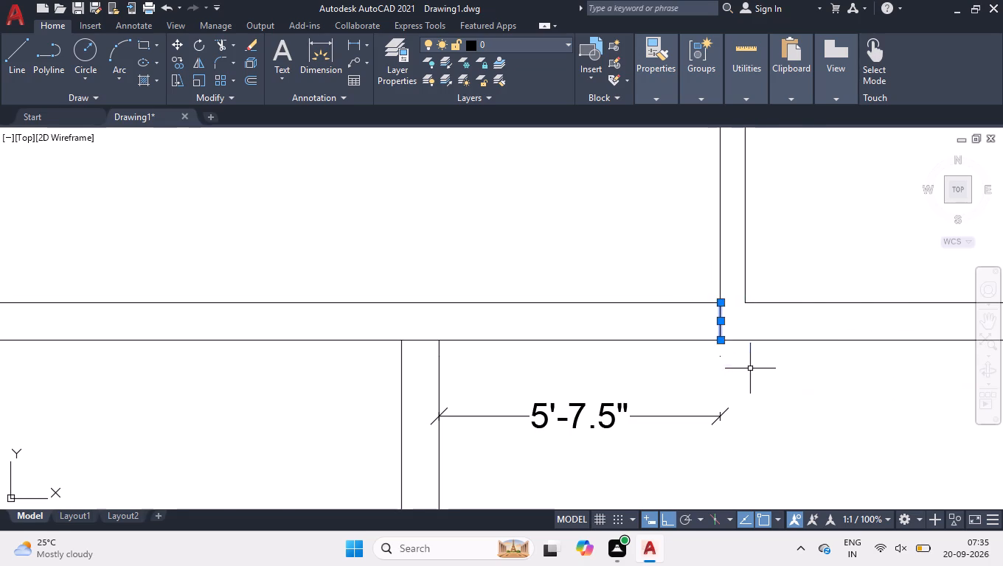
scroll(698, 332, "up", 1)
left_click(731, 316)
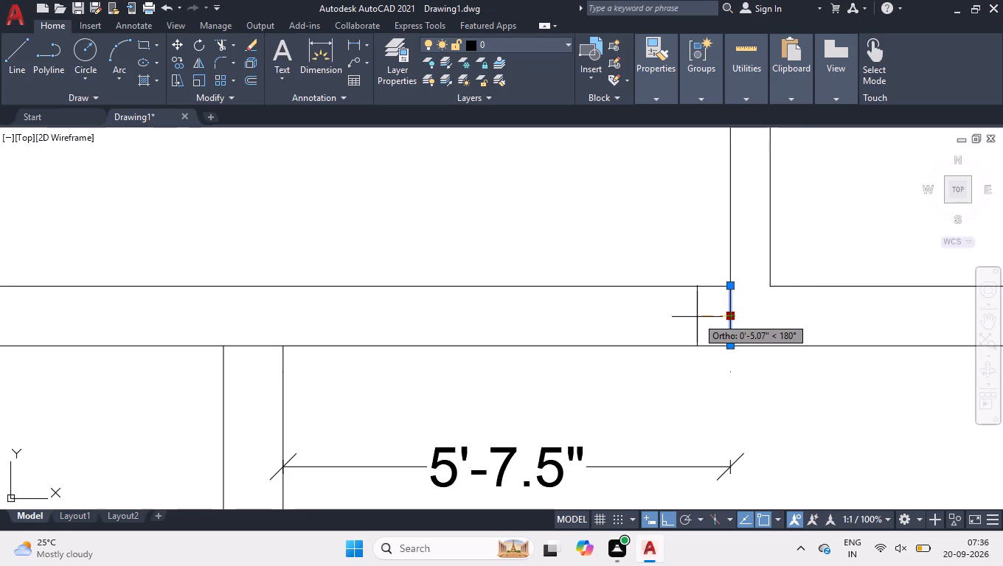
type("7.5")
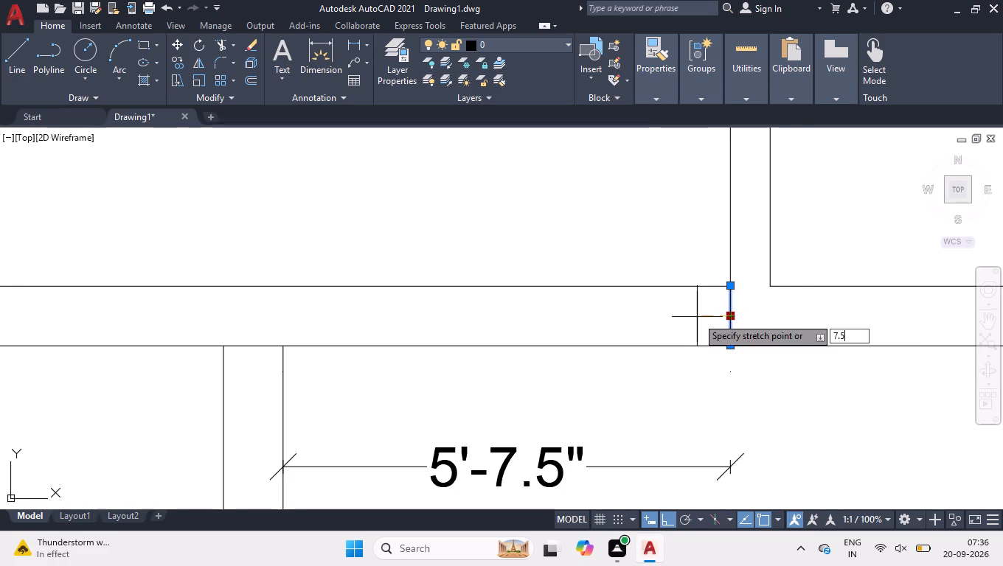
key("Return")
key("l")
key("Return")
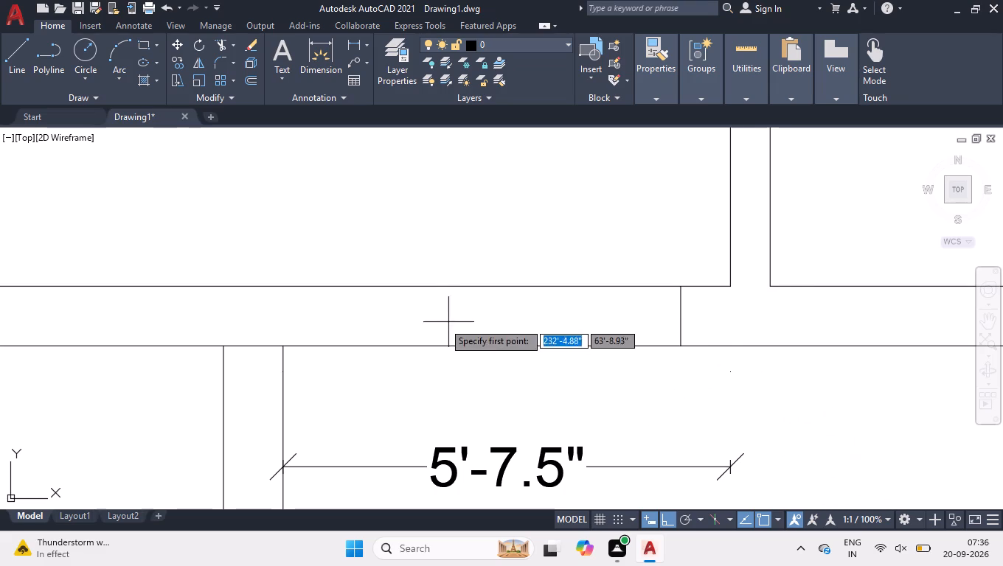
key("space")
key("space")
Stretch the lower partition's right face up to the horizontal wall's top line to form the opening's left edge.
left_click(296, 382)
left_click(262, 389)
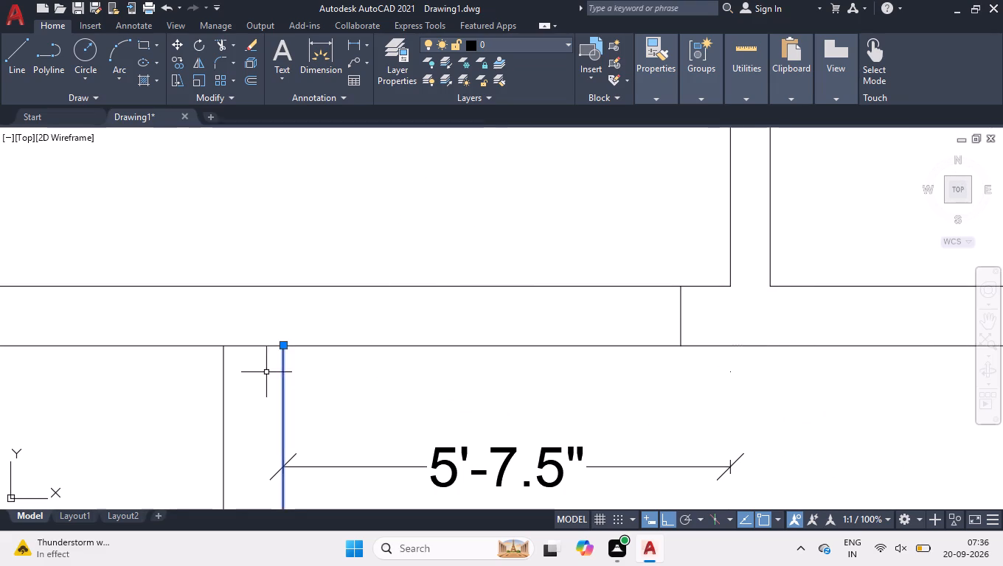
left_click(285, 348)
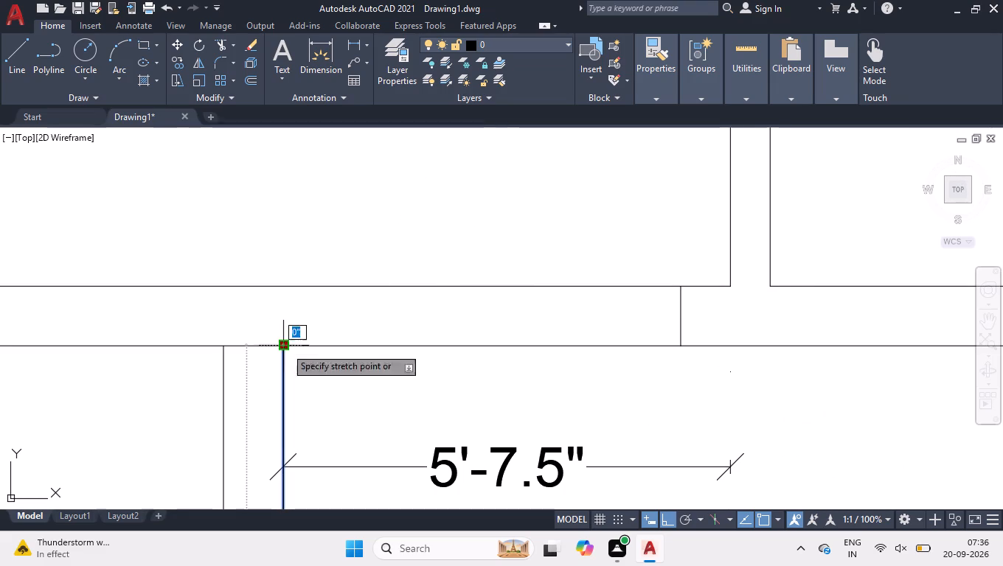
left_click(278, 285)
right_click(358, 257)
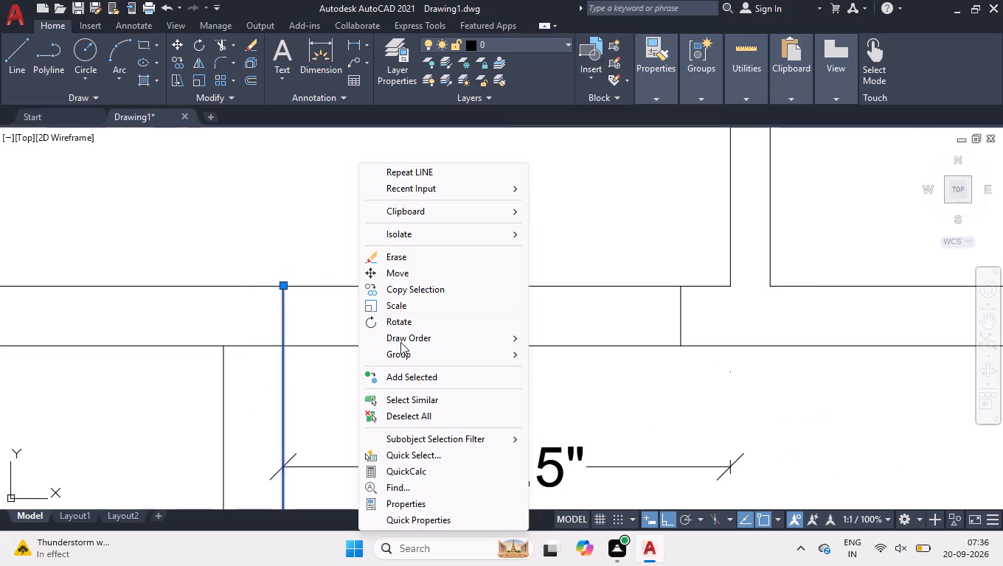
left_click(434, 422)
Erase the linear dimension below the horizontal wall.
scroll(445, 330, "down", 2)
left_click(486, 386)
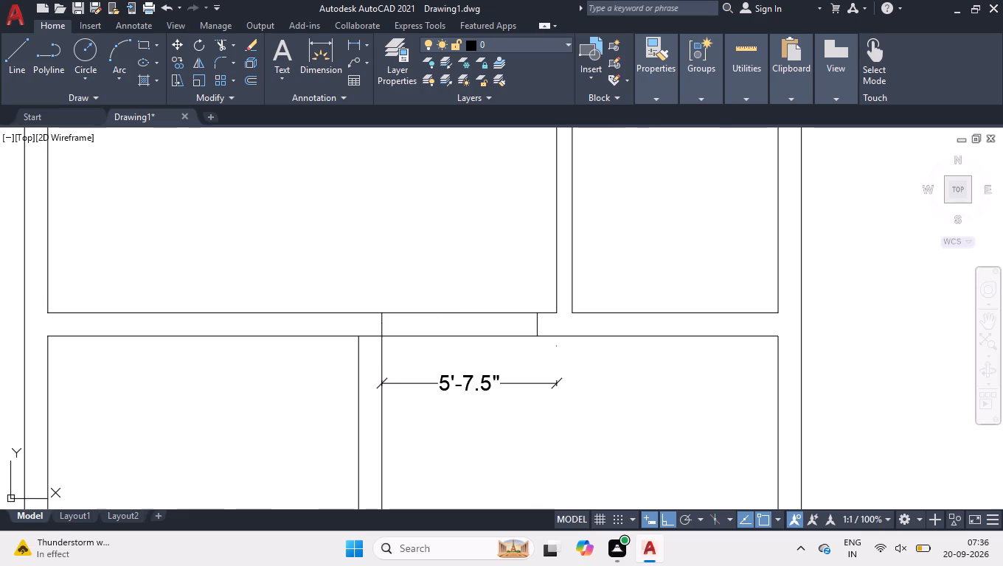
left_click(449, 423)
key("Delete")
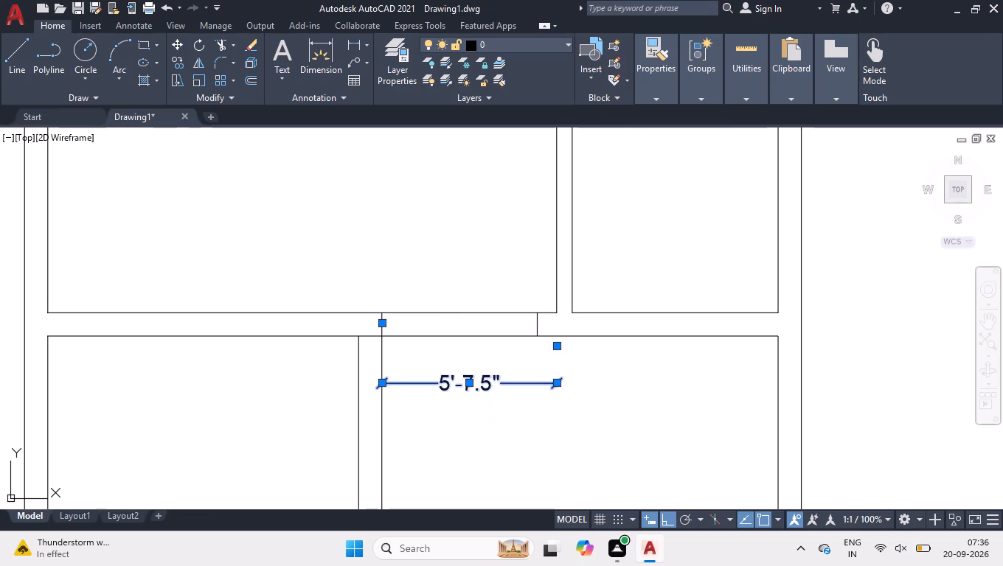
Trim both horizontal wall lines between the opening's two edges, and the wall's lower line between the lower partition's faces.
type("tr")
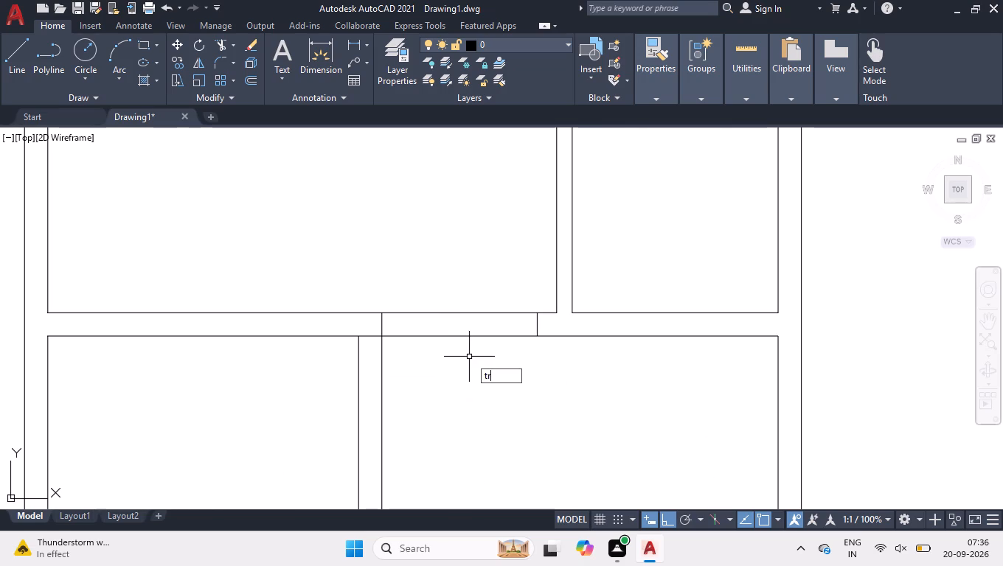
key("space")
left_click(459, 395)
left_click(488, 228)
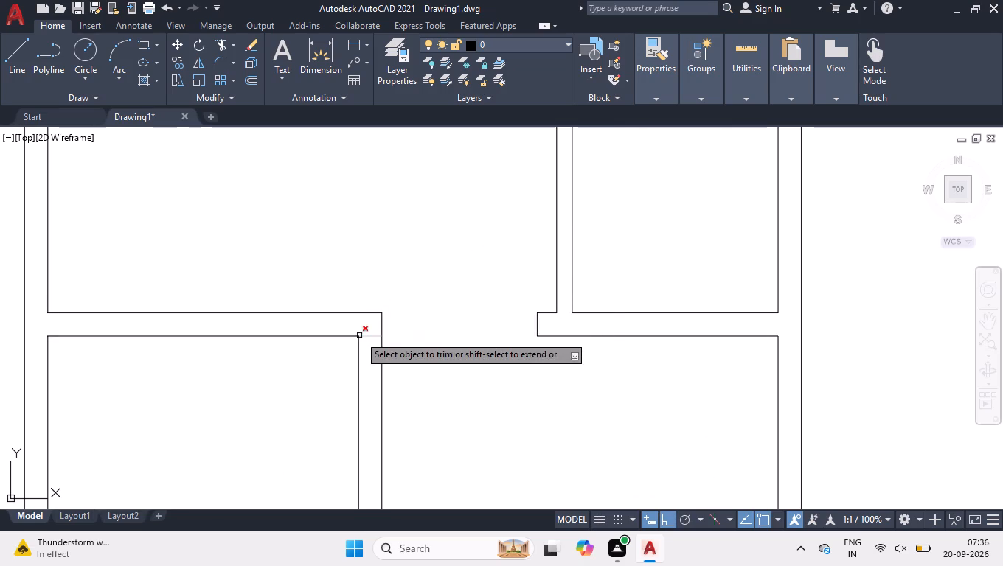
left_click(370, 332)
left_click(371, 341)
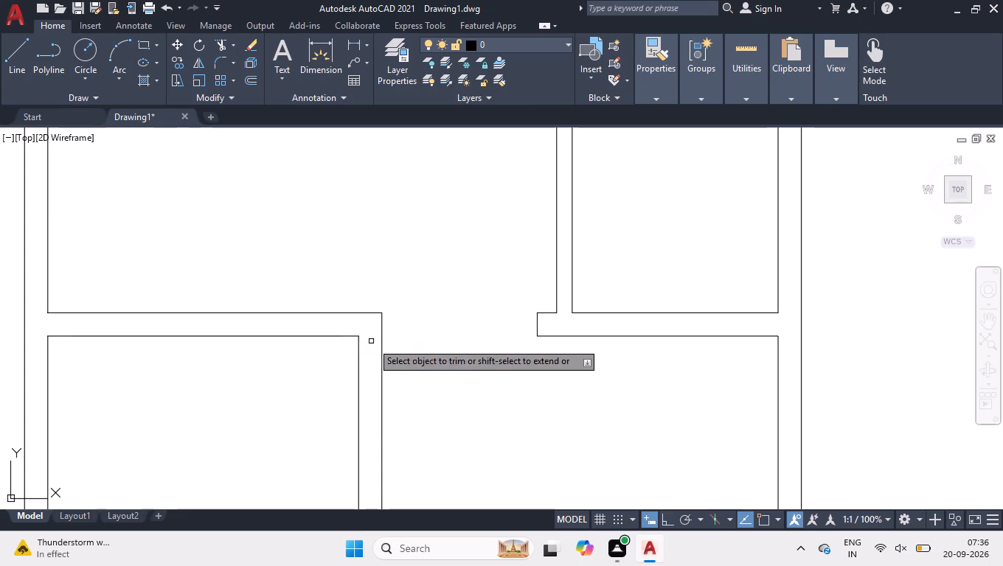
key("space")
Measure the inside width and height of the lower-left room.
scroll(459, 265, "down", 3)
scroll(472, 298, "up", 1)
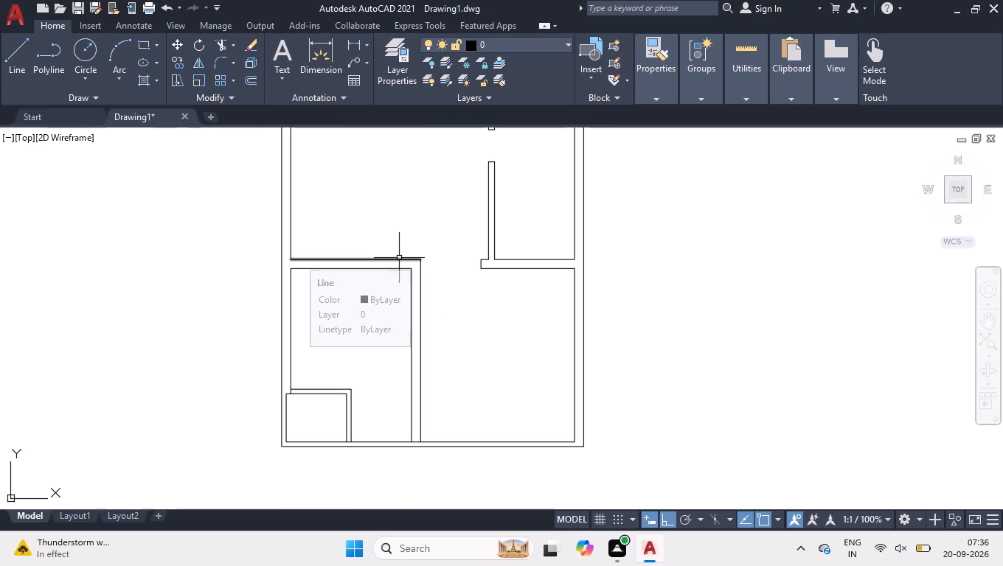
scroll(400, 258, "up", 2)
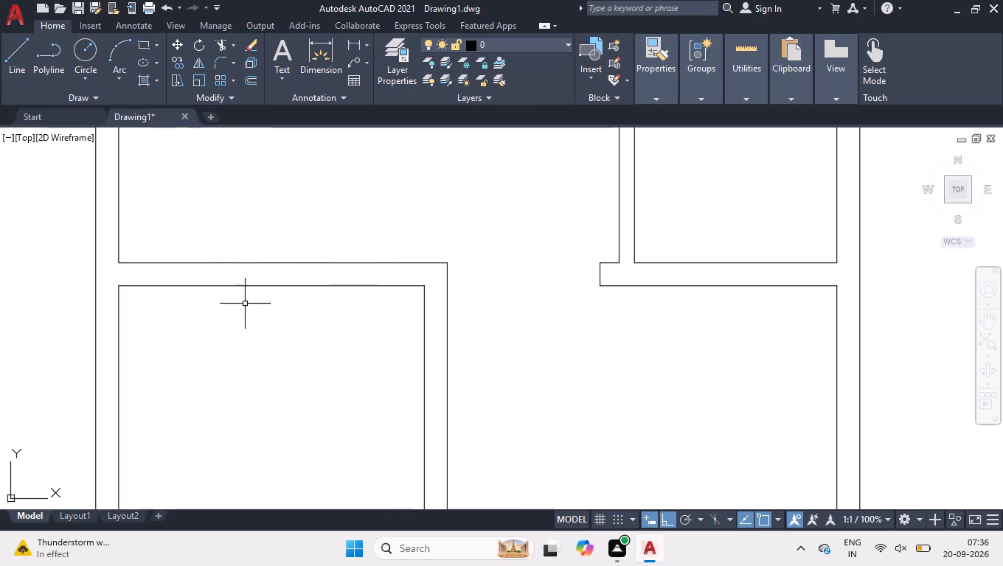
key("l")
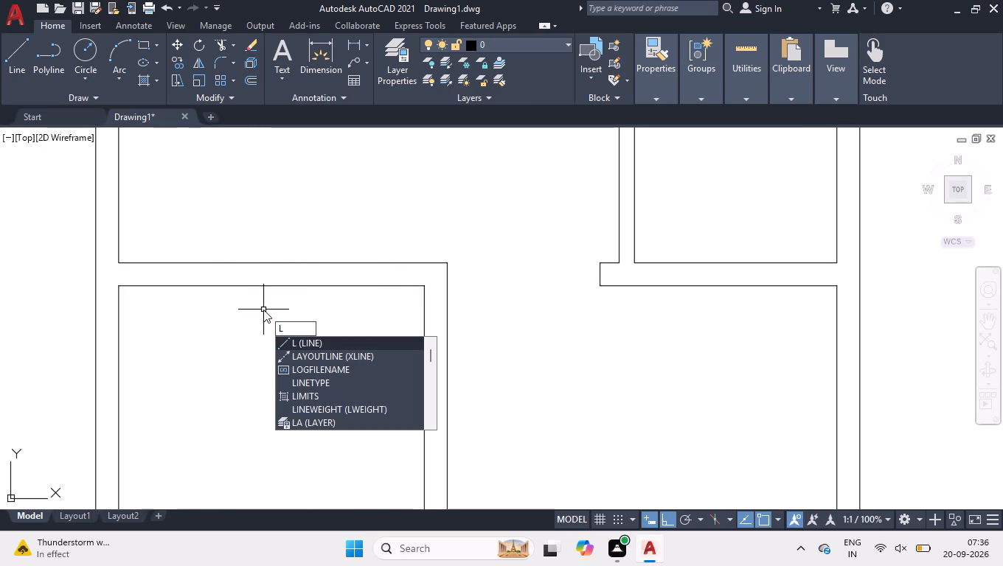
key("BackSpace")
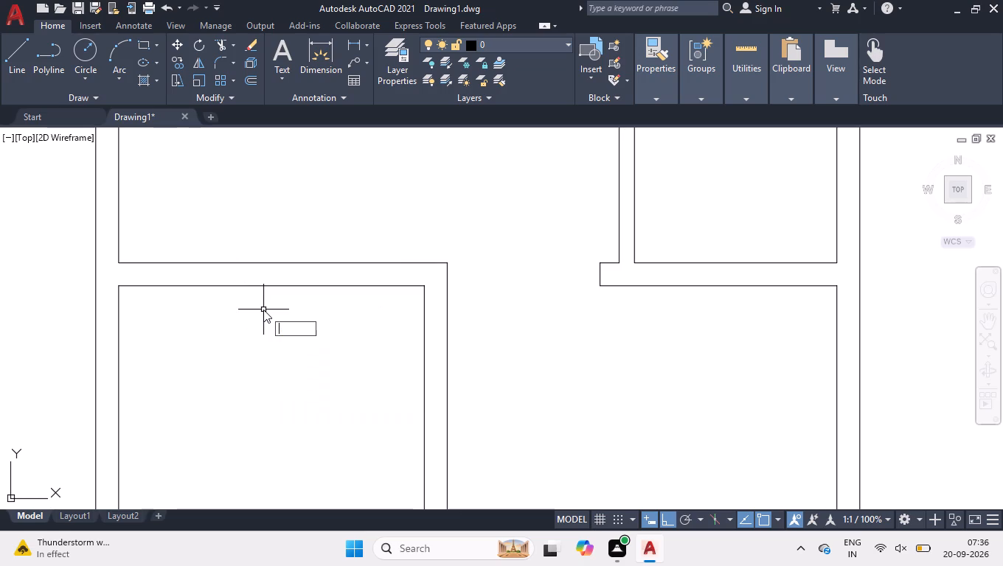
key("space")
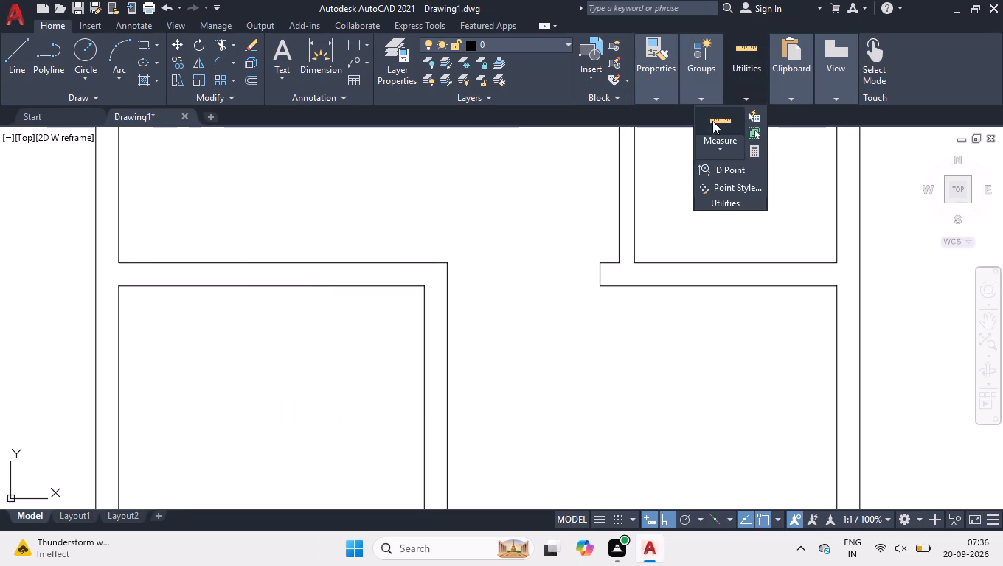
left_click(712, 121)
scroll(253, 359, "down", 2)
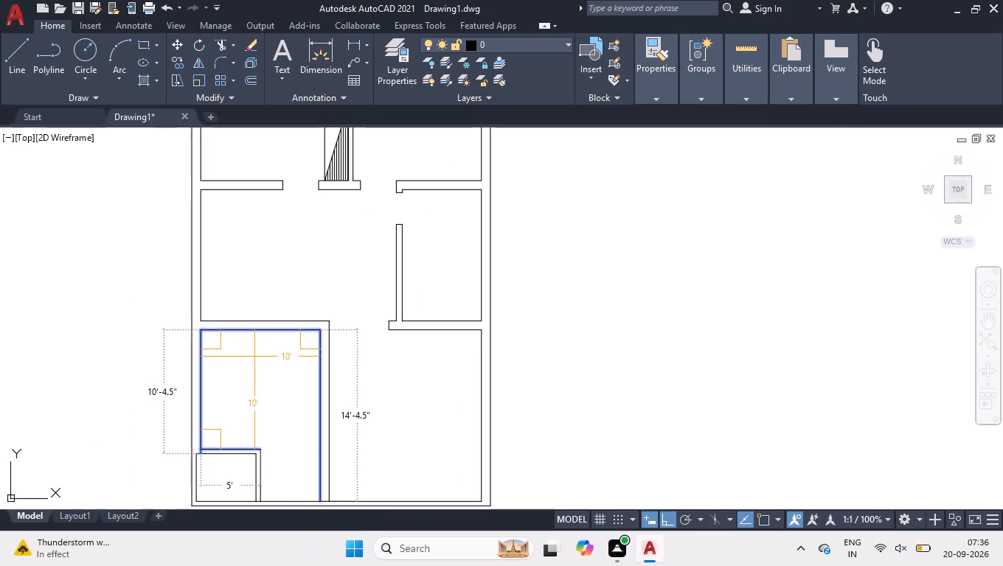
key("space")
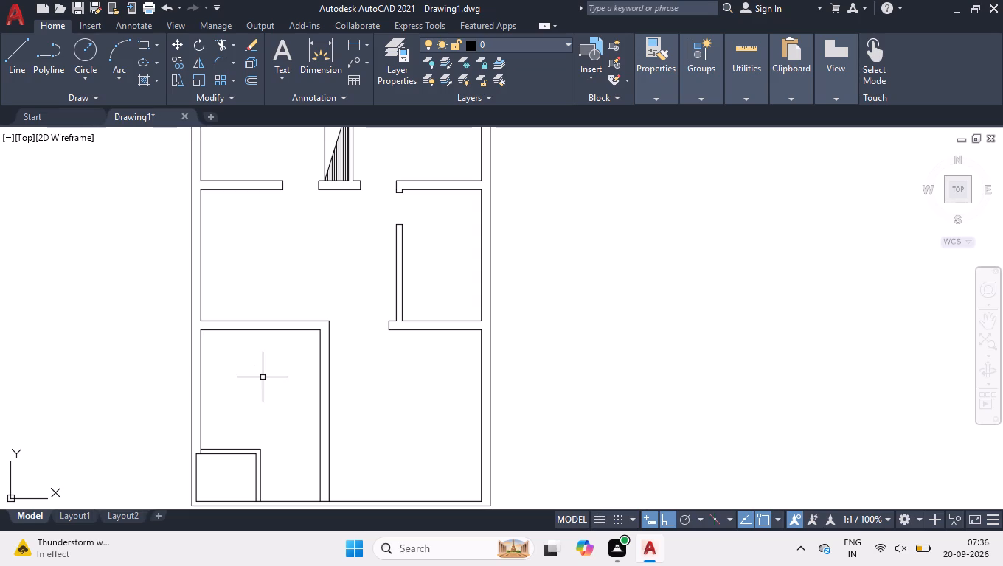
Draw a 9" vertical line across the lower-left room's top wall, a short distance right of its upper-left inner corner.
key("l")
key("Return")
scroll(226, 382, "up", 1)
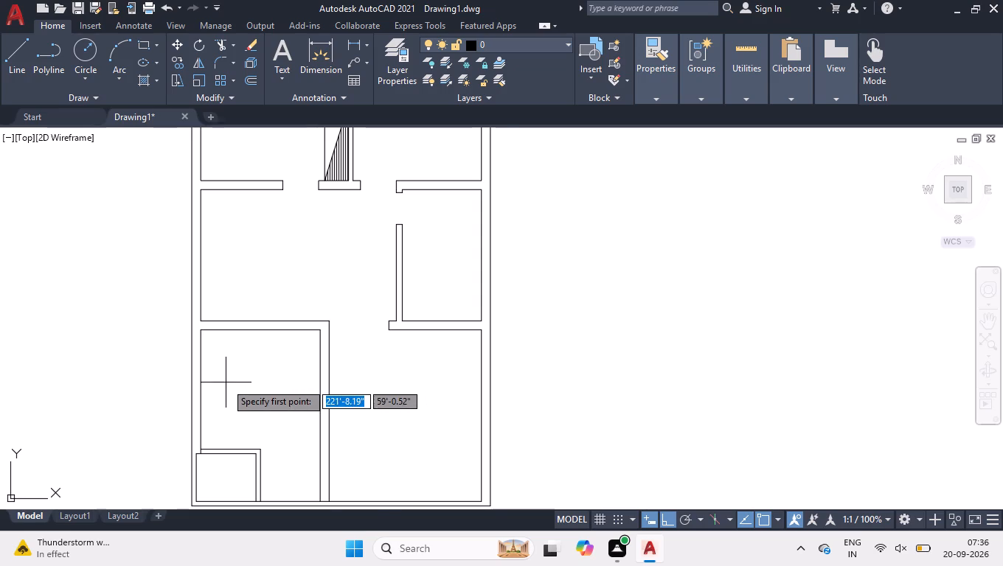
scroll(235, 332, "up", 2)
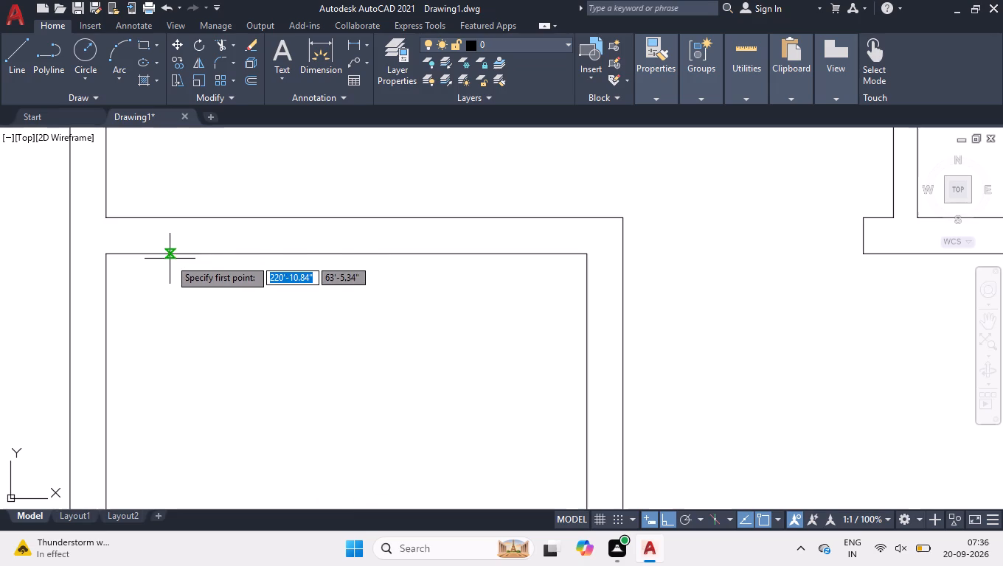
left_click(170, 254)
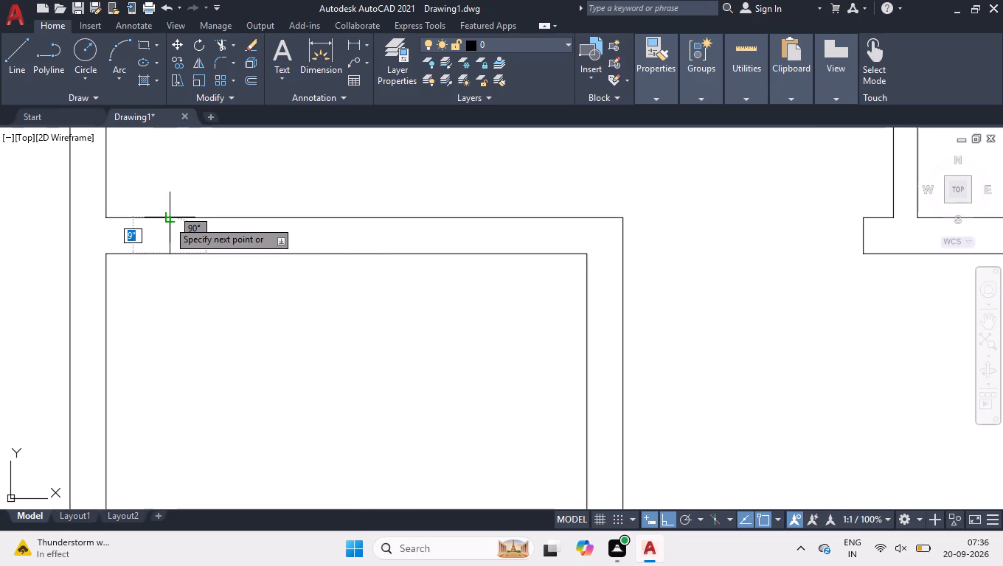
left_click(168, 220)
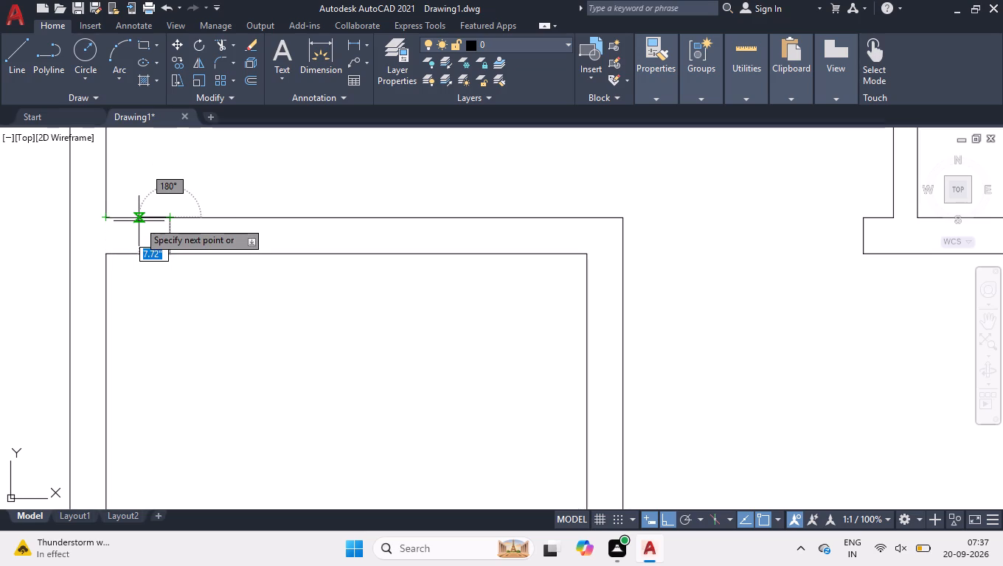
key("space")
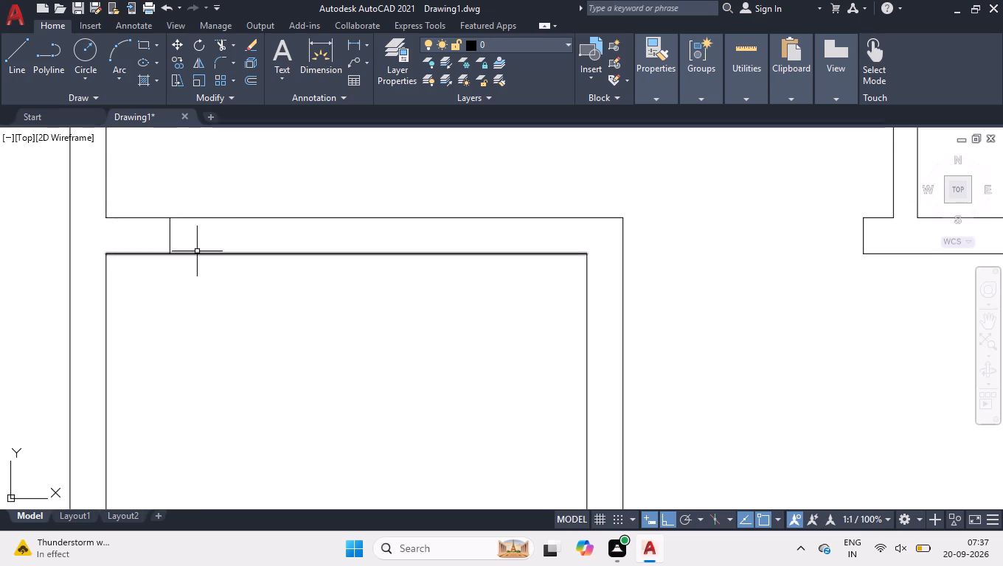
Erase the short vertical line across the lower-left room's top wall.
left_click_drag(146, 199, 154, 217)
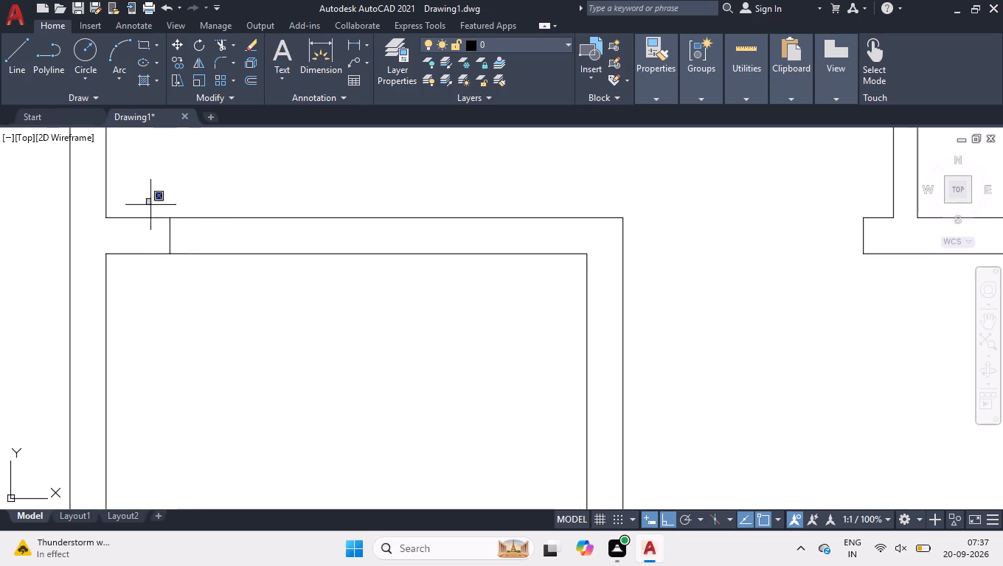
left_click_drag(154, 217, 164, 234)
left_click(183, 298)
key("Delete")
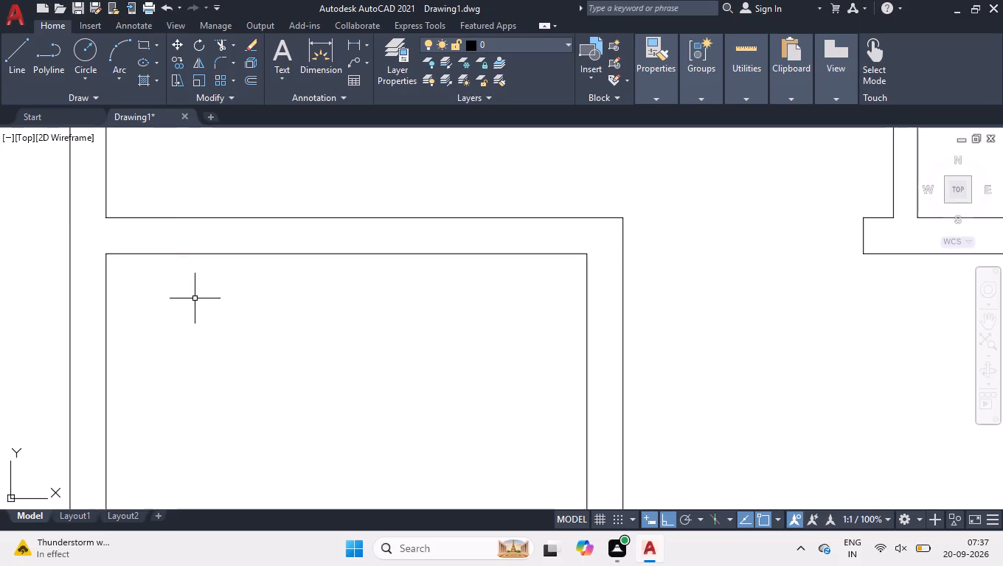
Draw a vertical line across the wall thickness, up from the lower-left room's upper-left inner corner.
key("l")
key("Return")
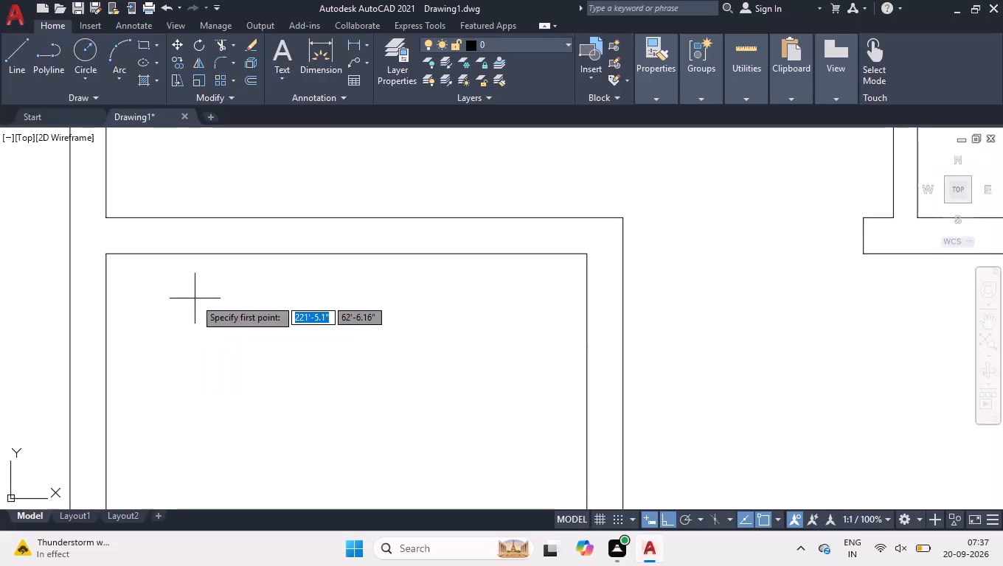
left_click(103, 249)
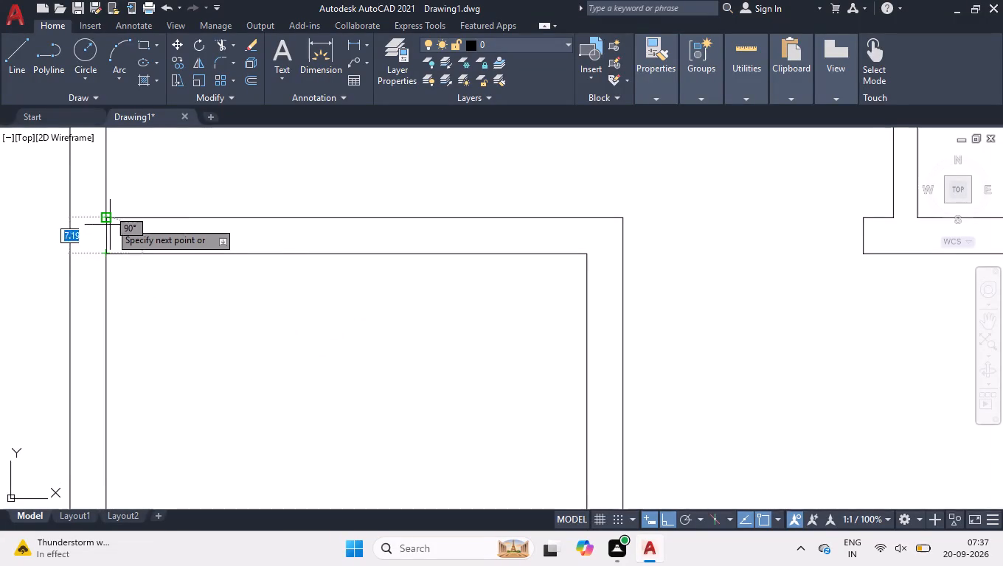
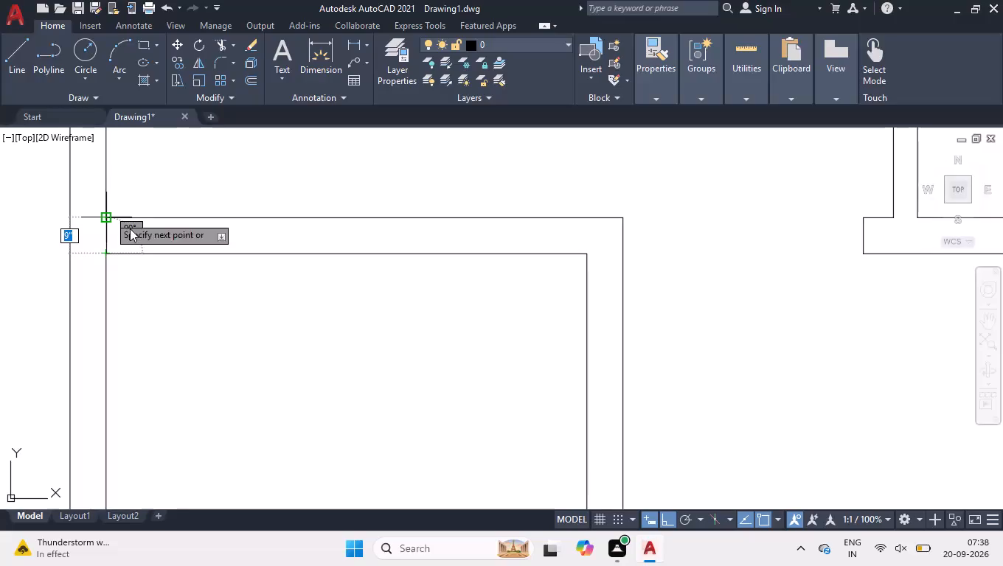
Move the short vertical line 1' to the right along the lower-left room's top wall.
key("Return")
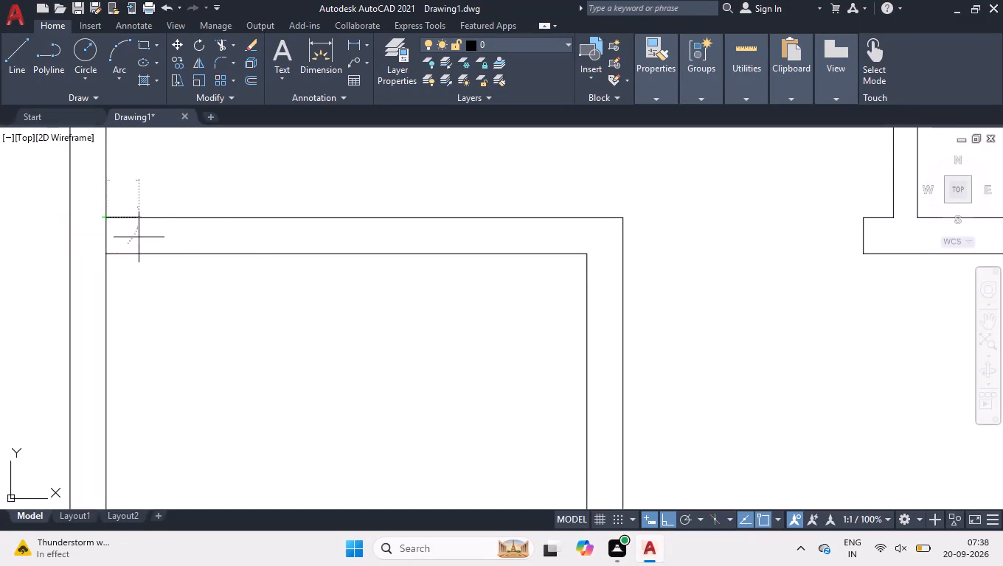
left_click(96, 197)
left_click(151, 289)
scroll(108, 228, "up", 1)
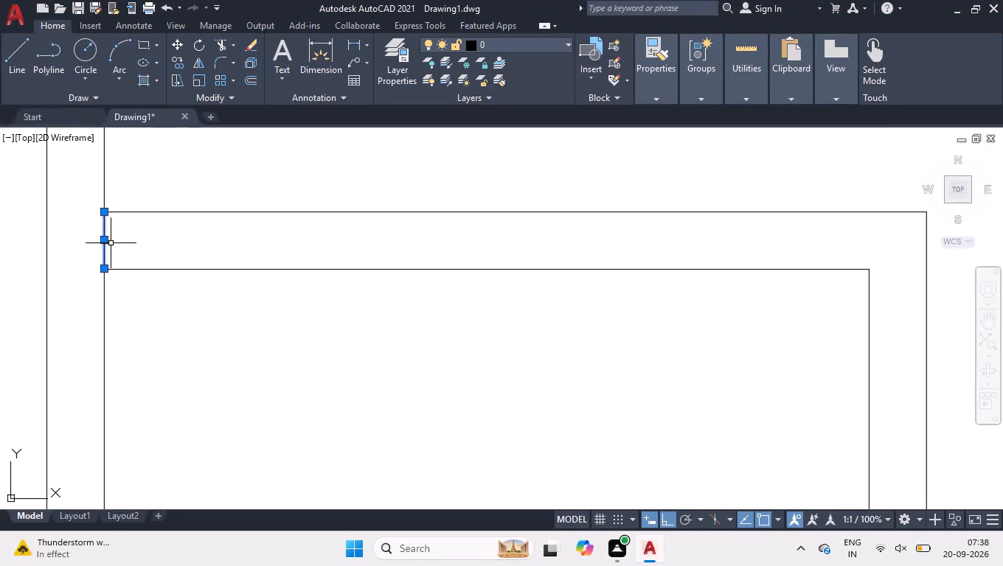
left_click(106, 240)
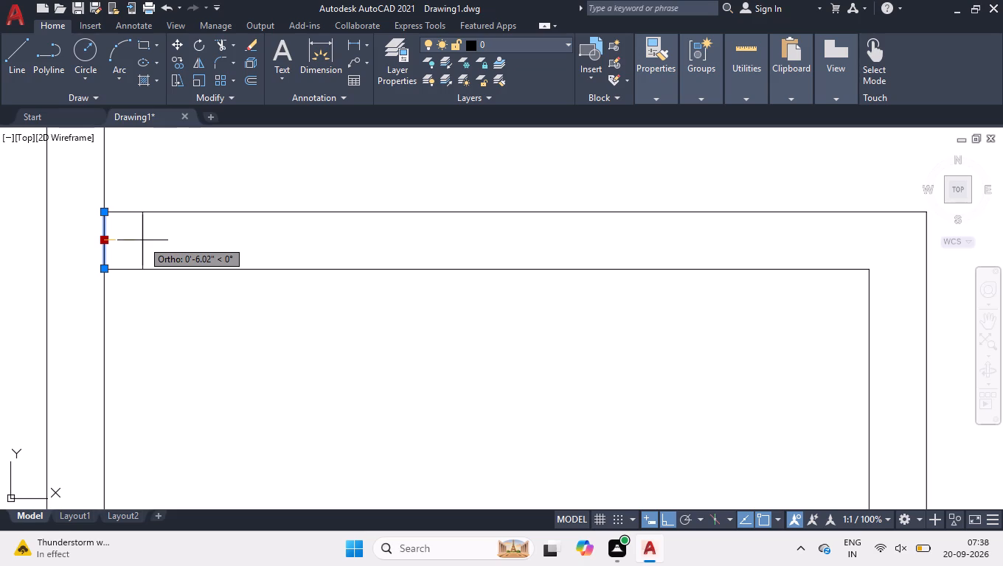
key("2")
key("BackSpace")
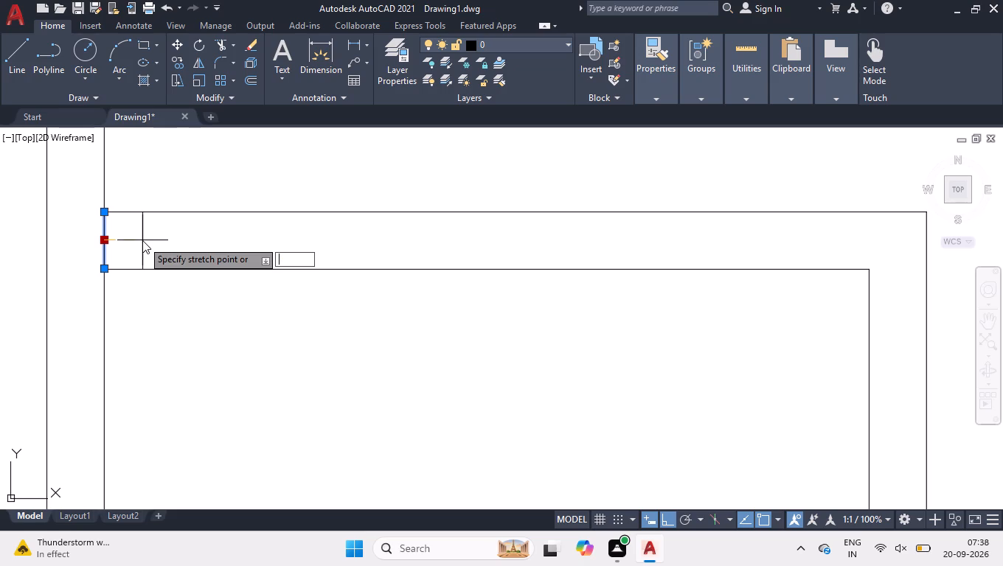
type("1'")
key("Return")
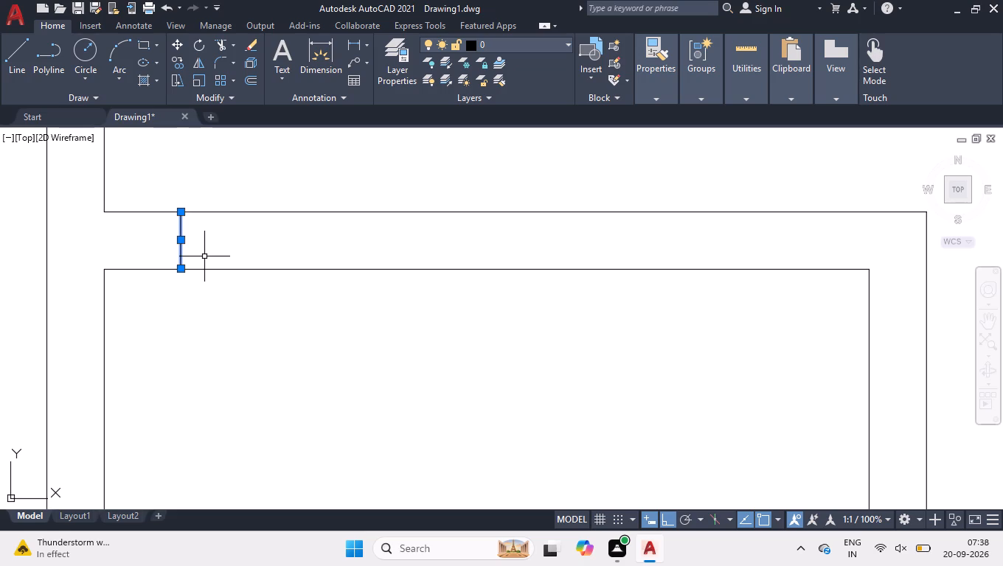
Draw a 9" vertical line across the top wall, up from the lower-left room's upper-right inner corner.
key("l")
key("Return")
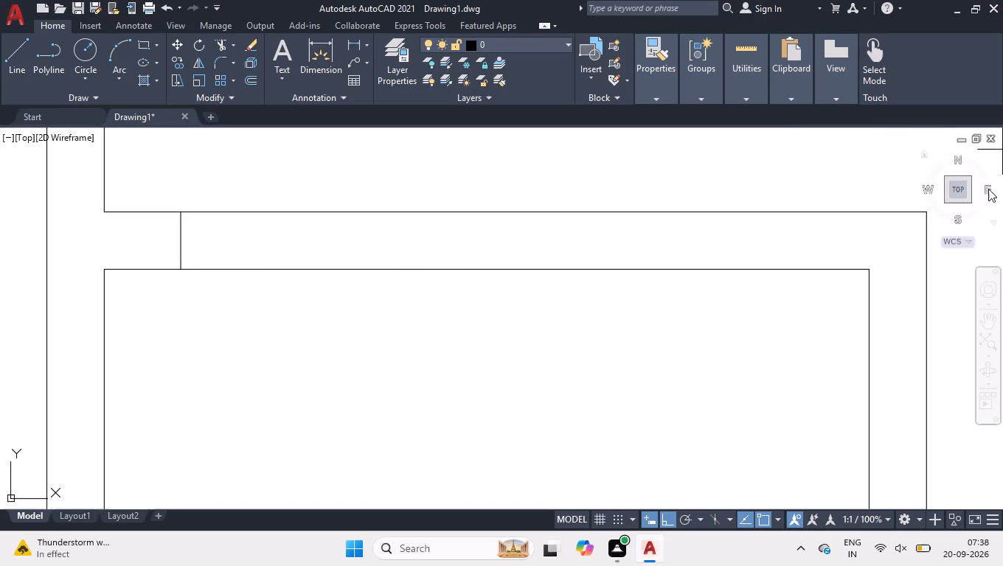
left_click(872, 270)
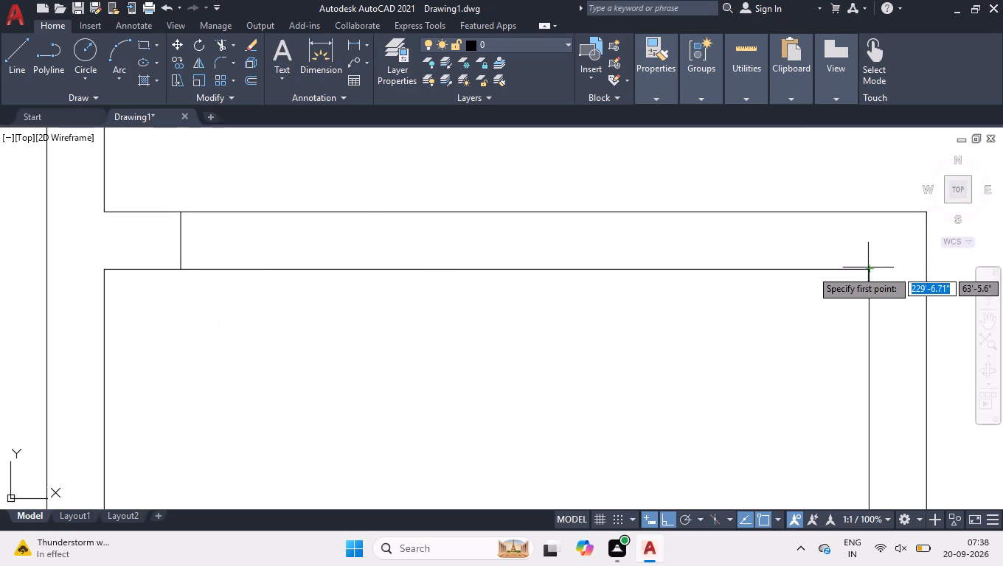
left_click(868, 214)
key("space")
Move the new short vertical line 2' to the left along the lower-left room's top wall.
left_click(843, 200)
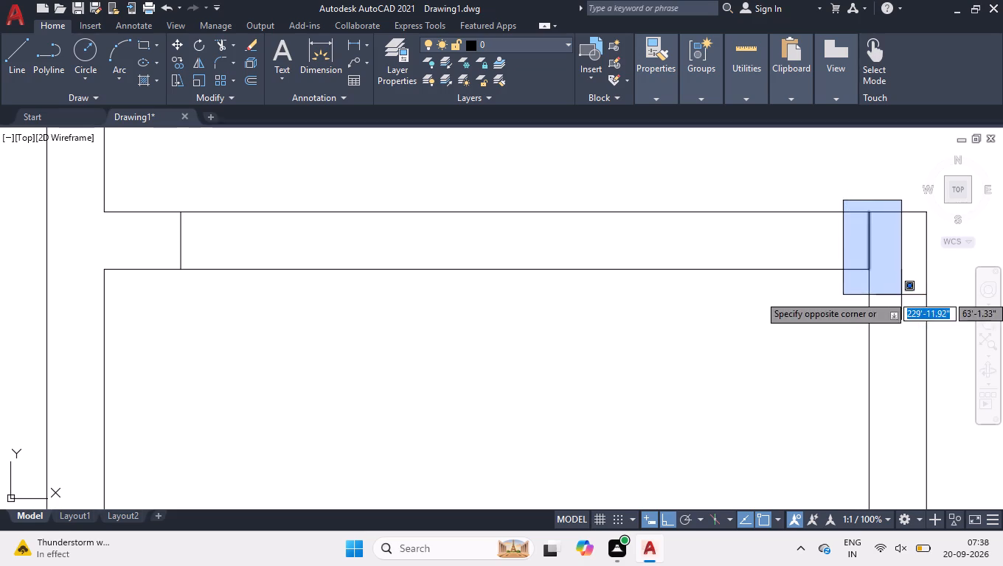
left_click(901, 295)
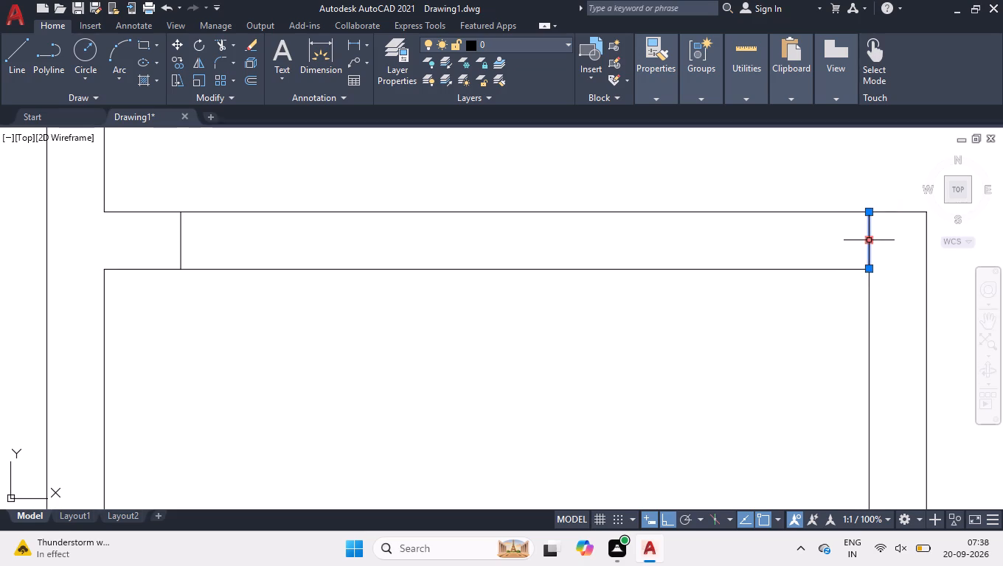
left_click(869, 242)
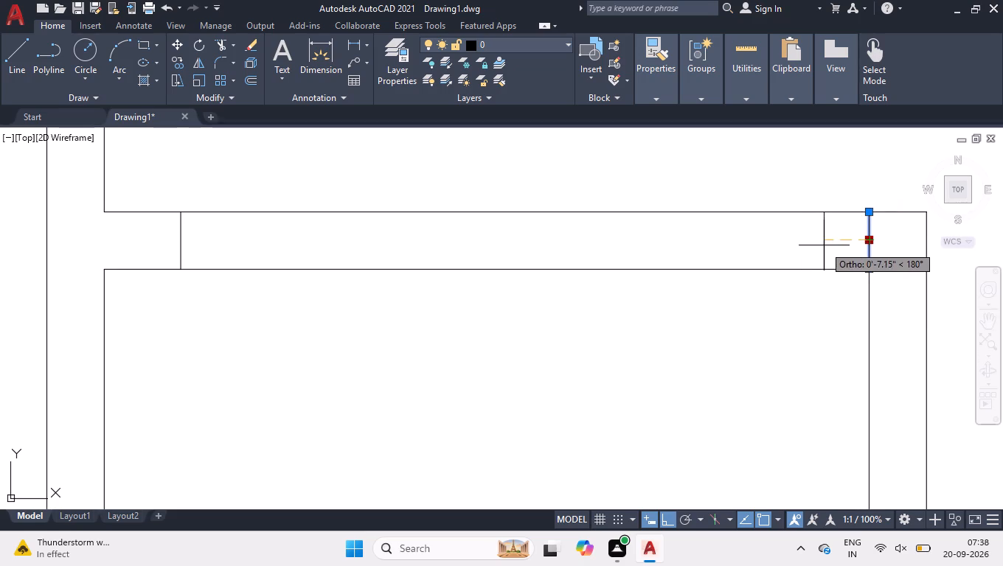
key("2")
key("apostrophe")
key("Return")
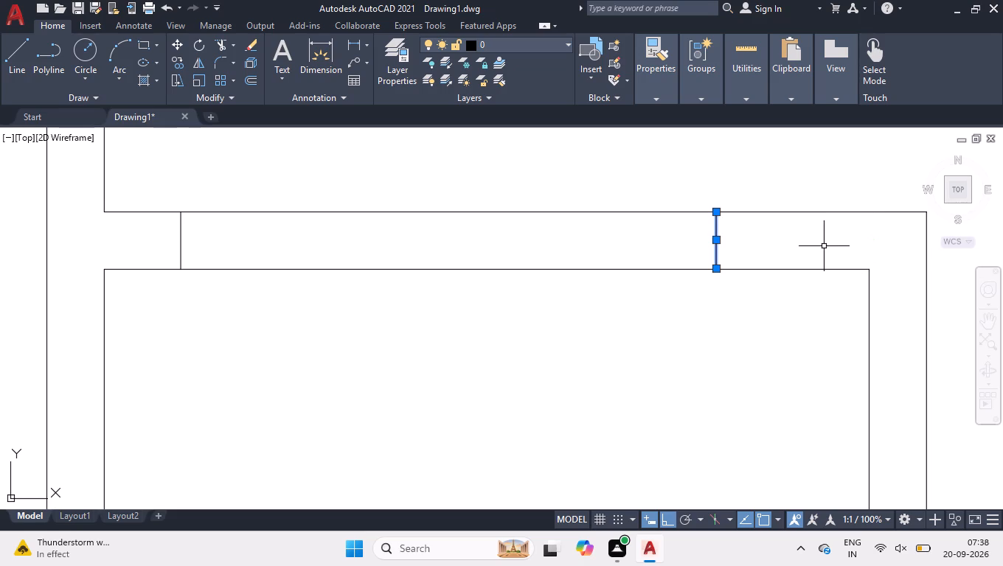
key("space")
left_click(686, 308)
key("space")
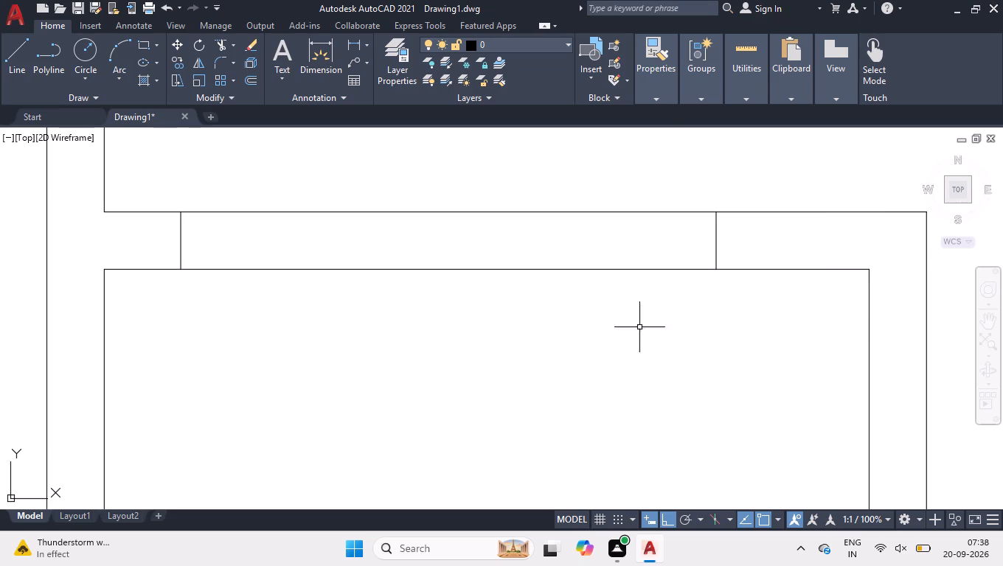
Measure the area between the two short vertical lines in the lower-left room's top wall.
left_click(721, 116)
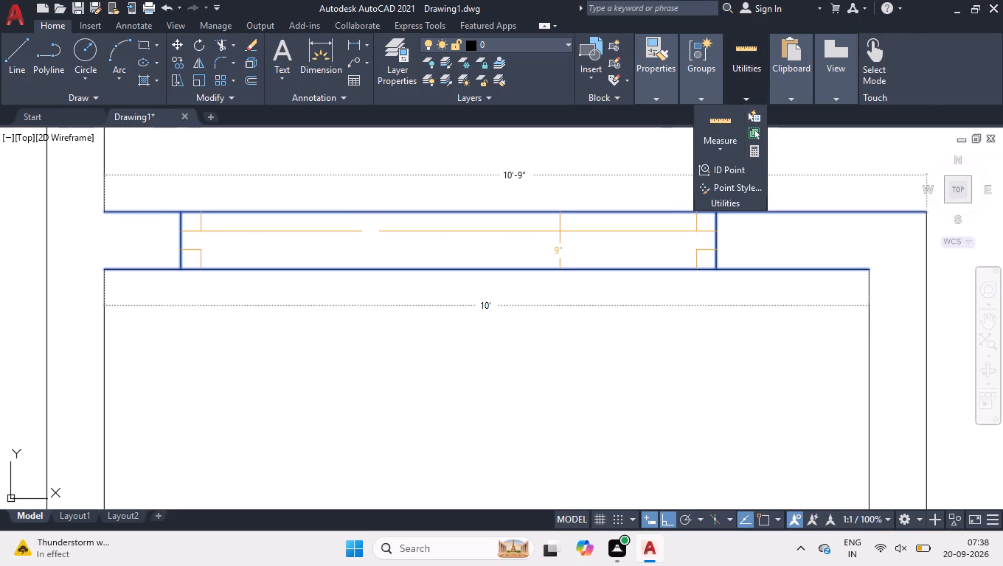
key("space")
Break the upper line of the lower-left room's top wall at points where both short vertical lines meet it.
scroll(685, 293, "down", 2)
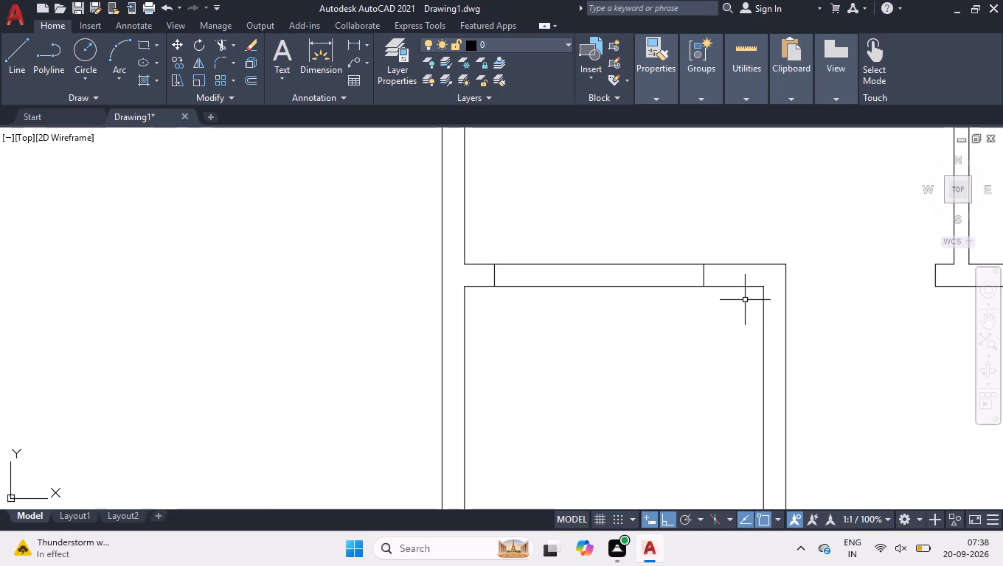
scroll(745, 300, "up", 2)
scroll(621, 256, "down", 1)
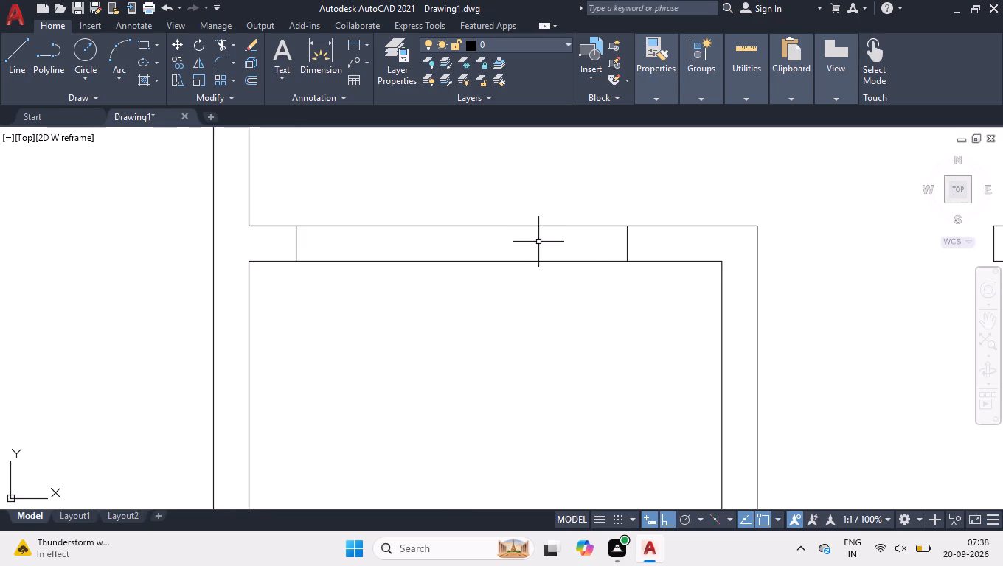
type("br")
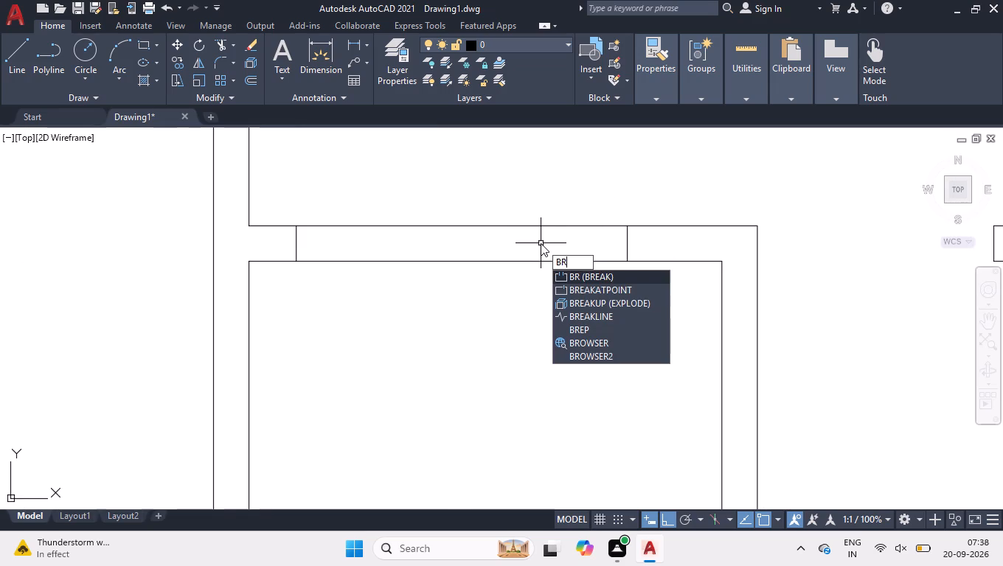
key("Down")
key("Return")
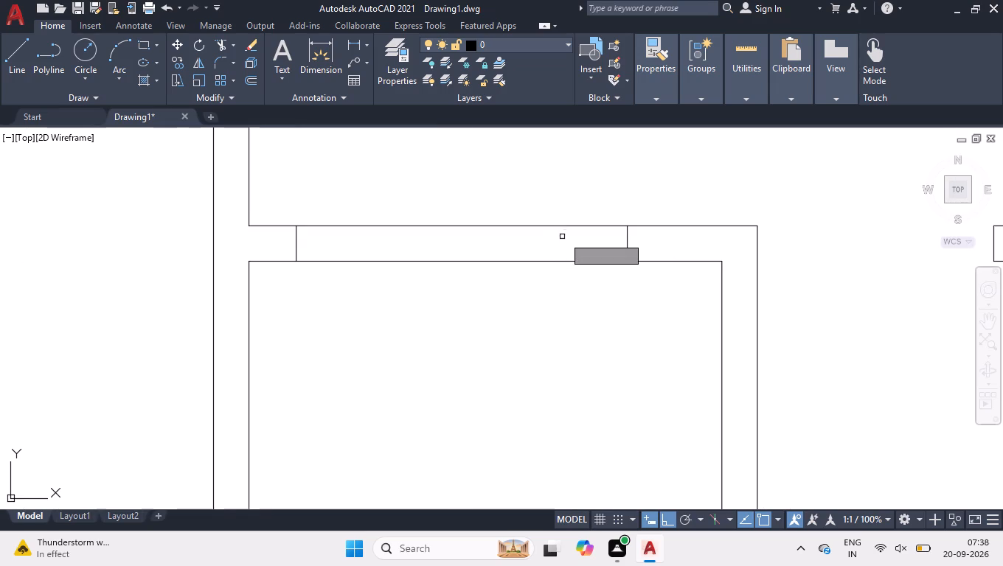
left_click(570, 224)
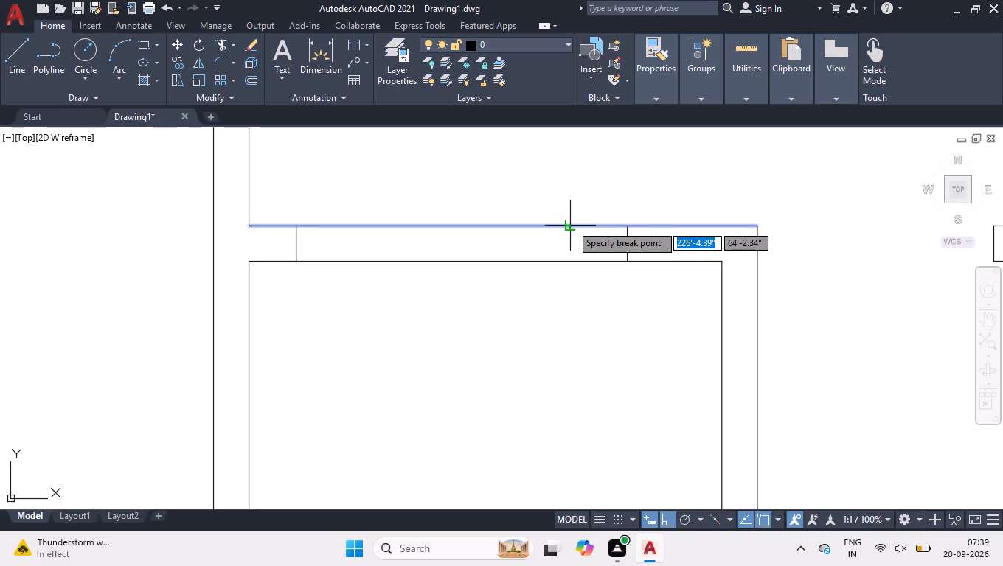
left_click(625, 227)
key("space")
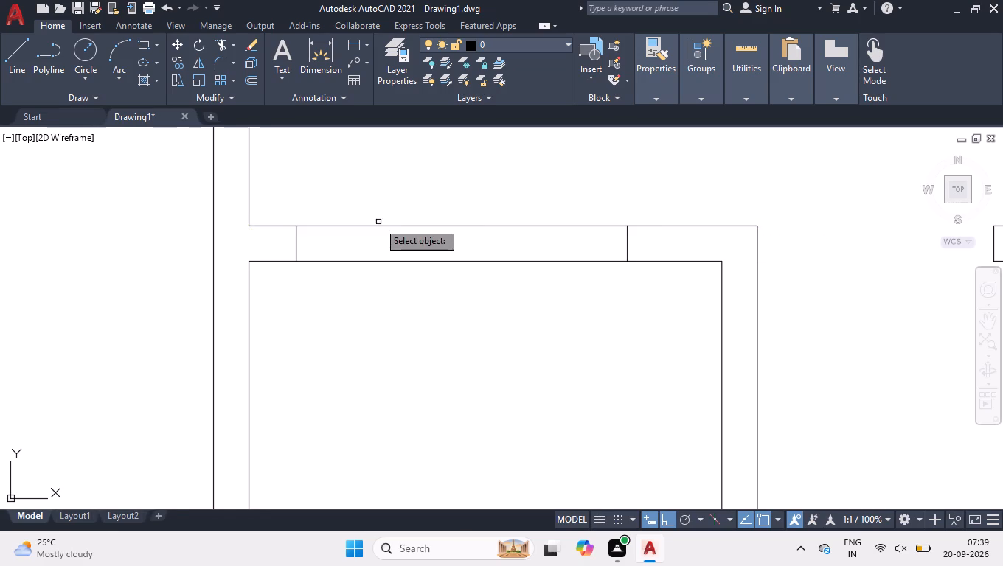
left_click_drag(353, 226, 343, 226)
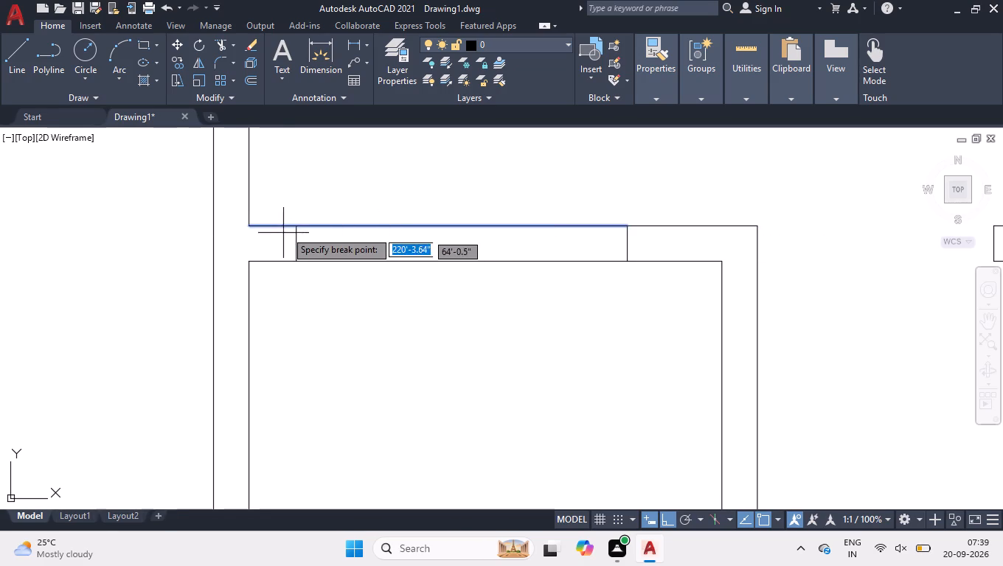
left_click(295, 227)
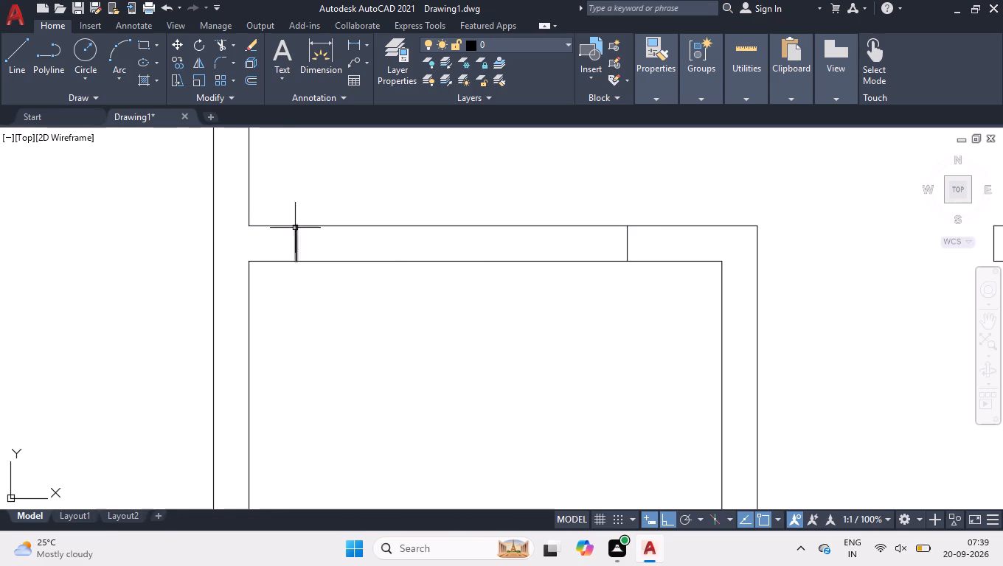
Break the lower line of the lower-left room's top wall at points where both short vertical lines meet it.
key("space")
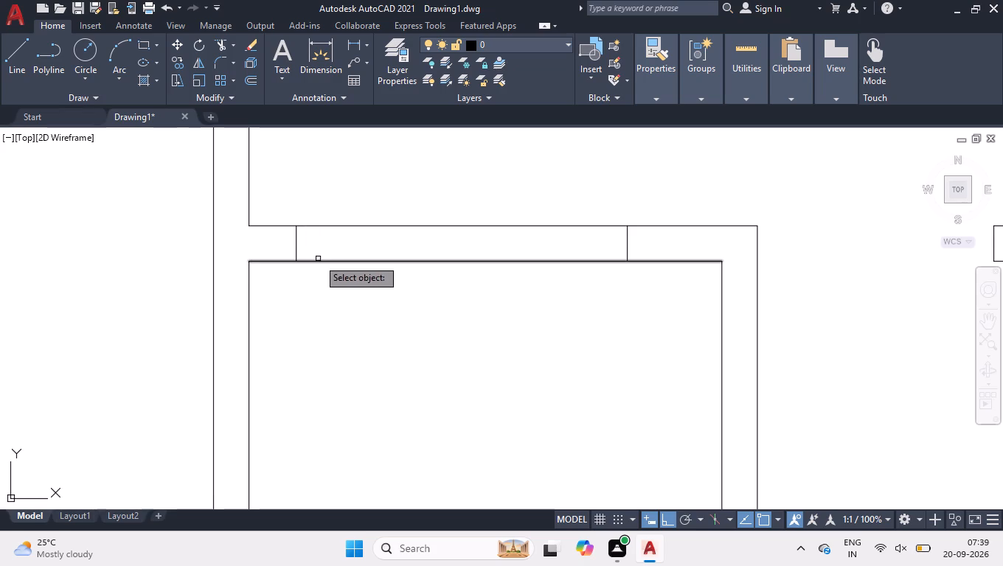
left_click(317, 259)
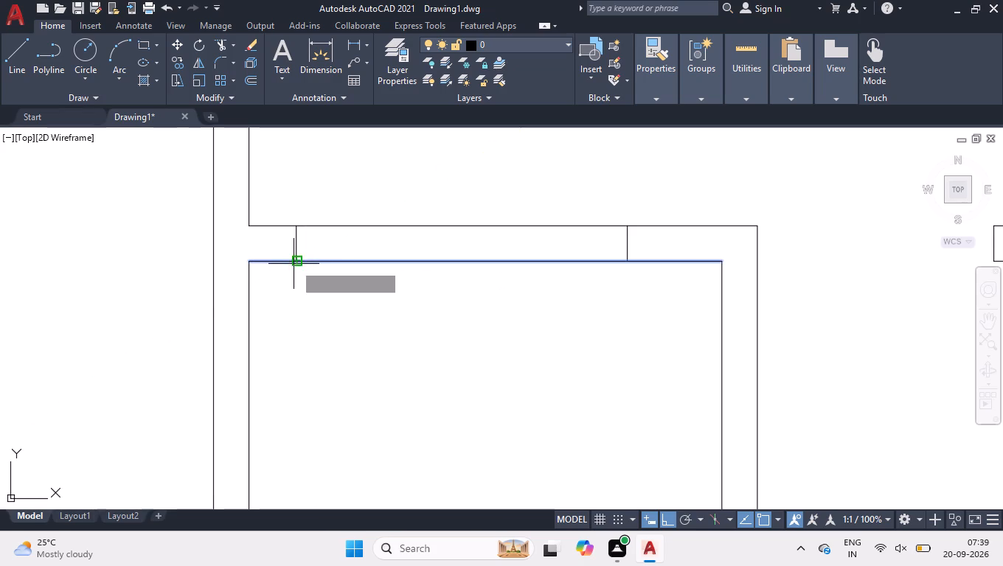
left_click(296, 264)
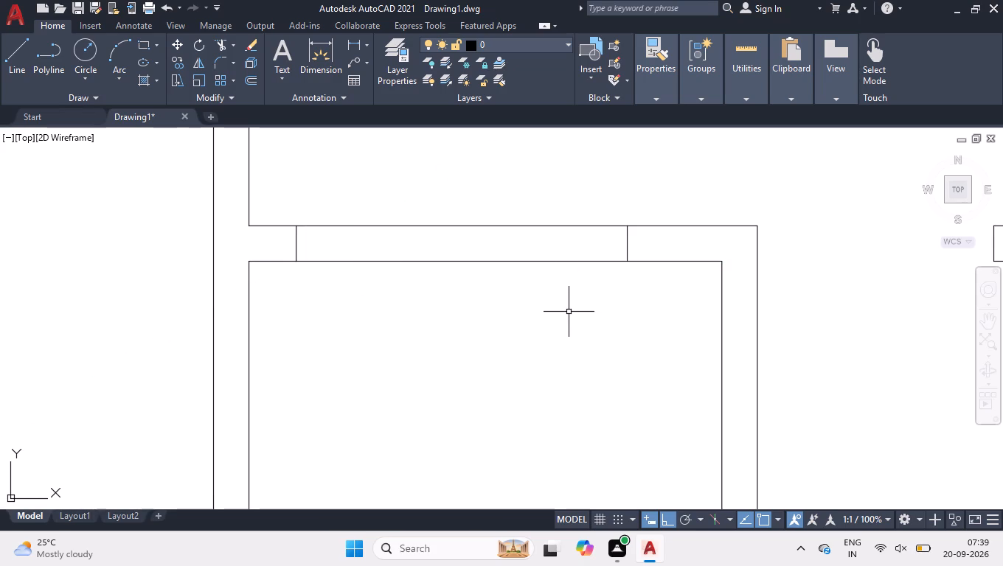
key("space")
left_click(648, 260)
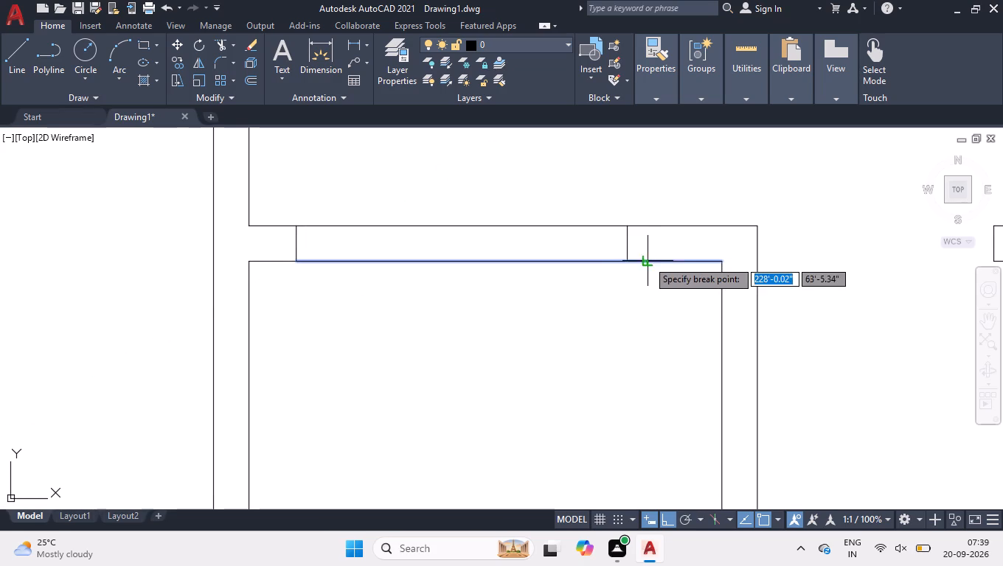
left_click(625, 260)
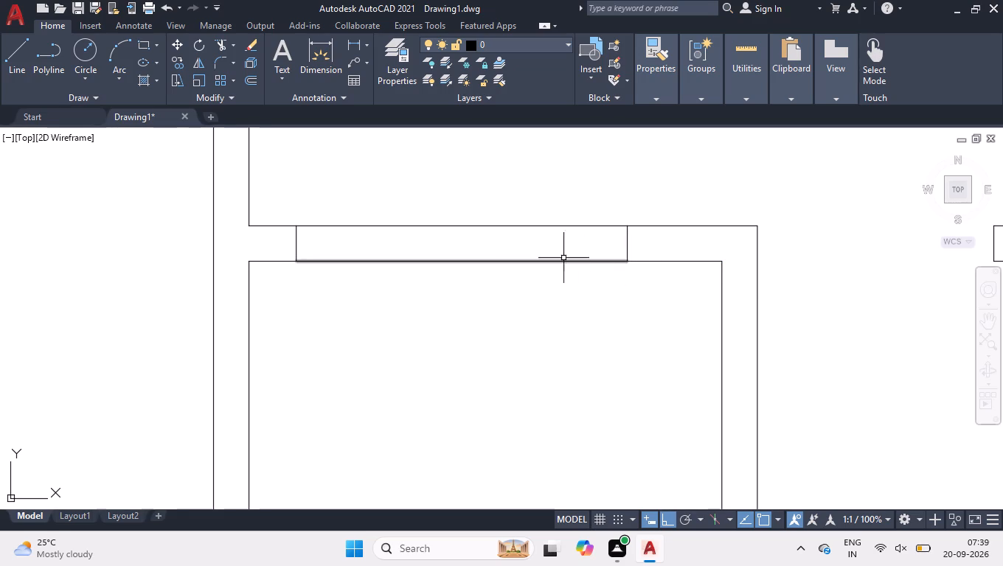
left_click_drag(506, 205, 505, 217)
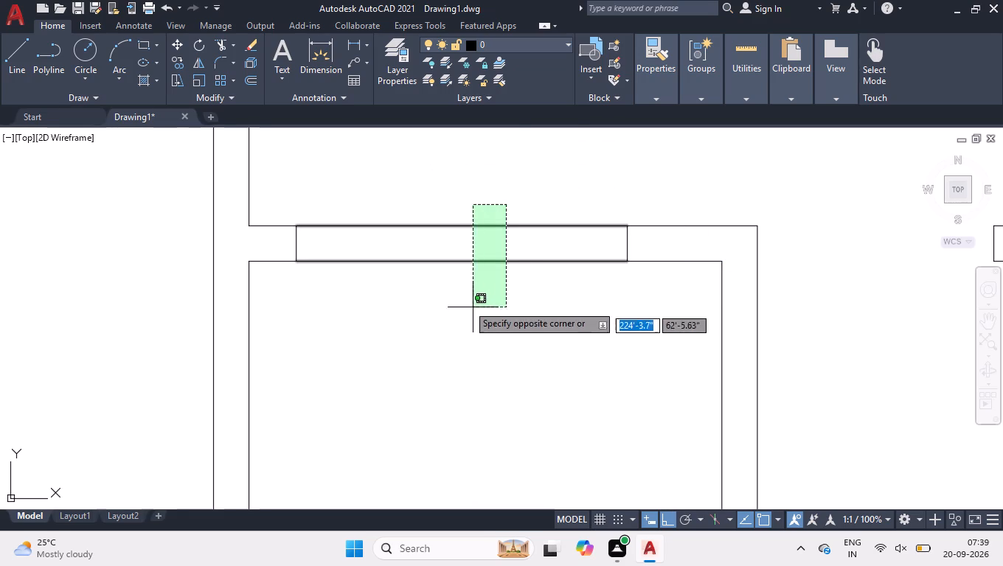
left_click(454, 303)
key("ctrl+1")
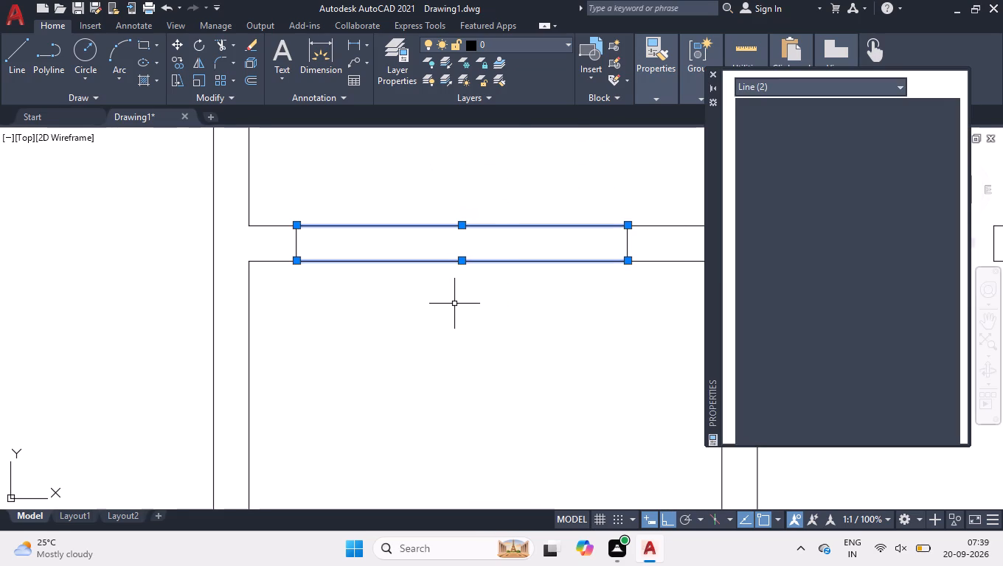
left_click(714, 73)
Load the ACAD_ISO02W100 (ISO dash) linetype into the drawing.
type("lt")
key("Return")
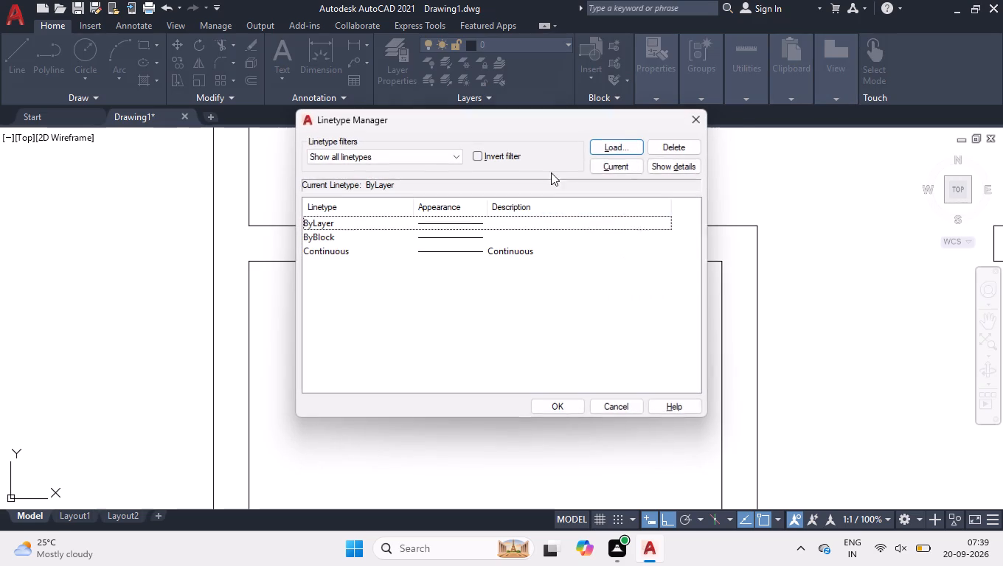
left_click(605, 141)
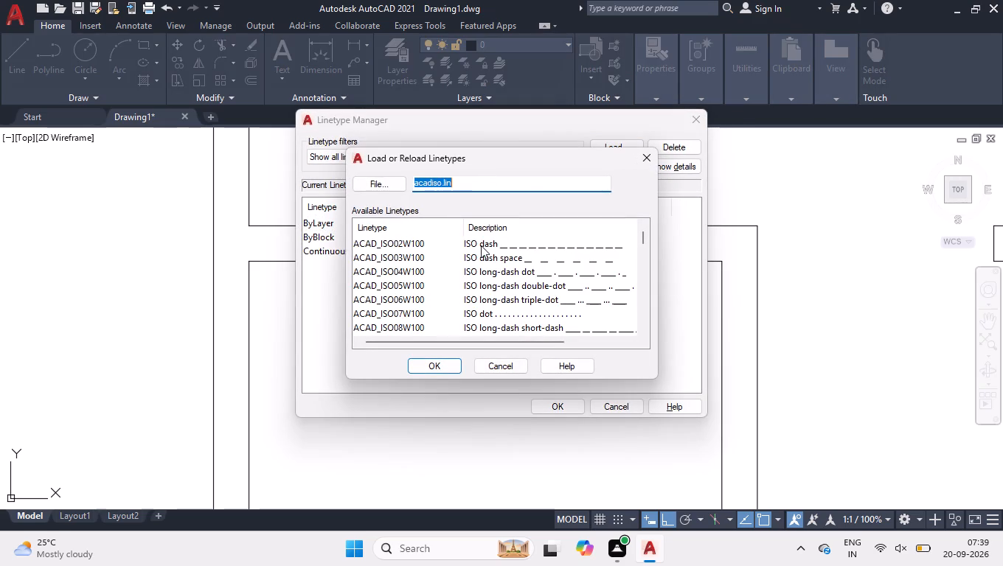
left_click(481, 245)
left_click(440, 363)
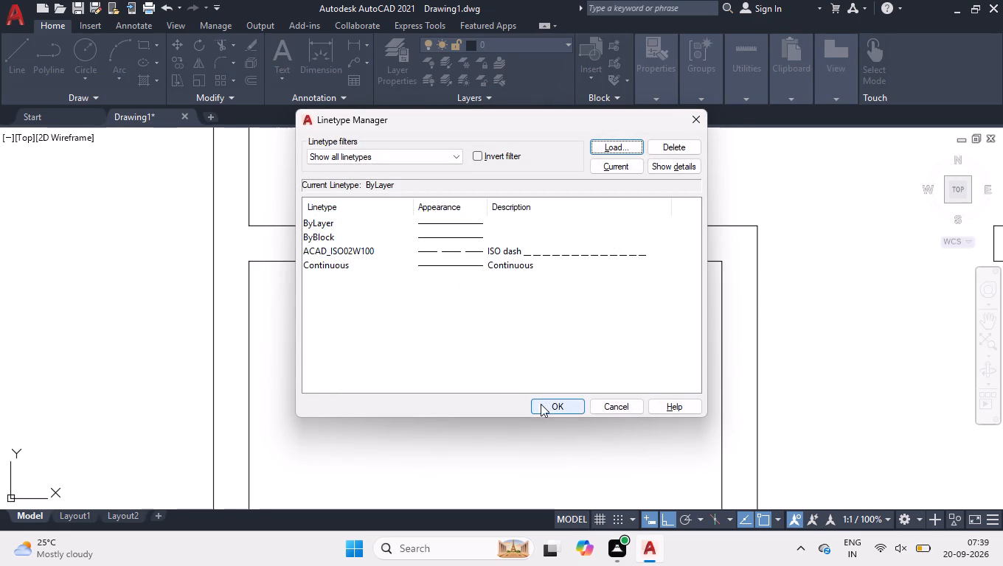
left_click(541, 407)
Give both lines between the short vertical lines in the lower-left room's top wall the ACAD_ISO02W100 linetype at linetype scale 0.5.
left_click(495, 194)
left_click(451, 274)
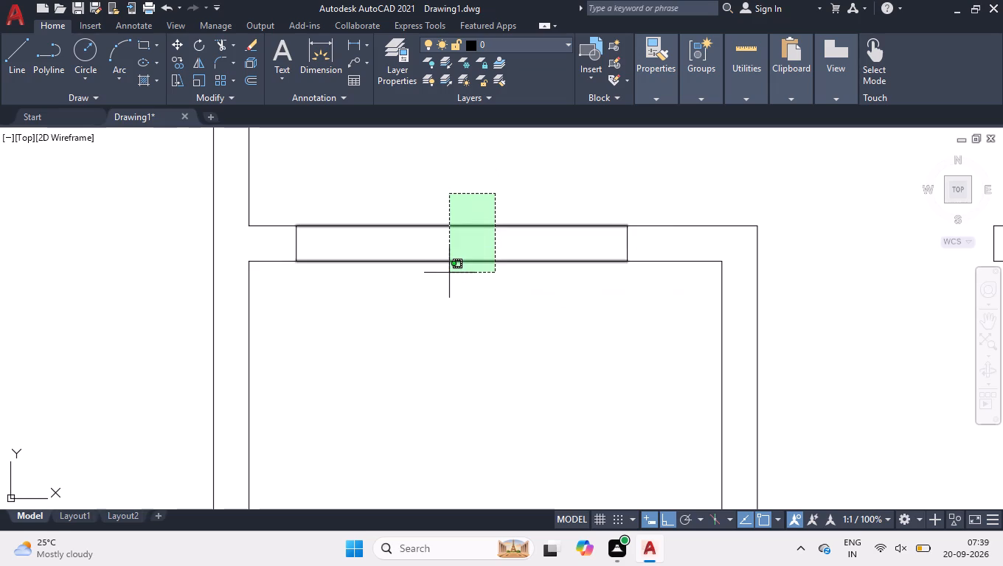
key("ctrl+1")
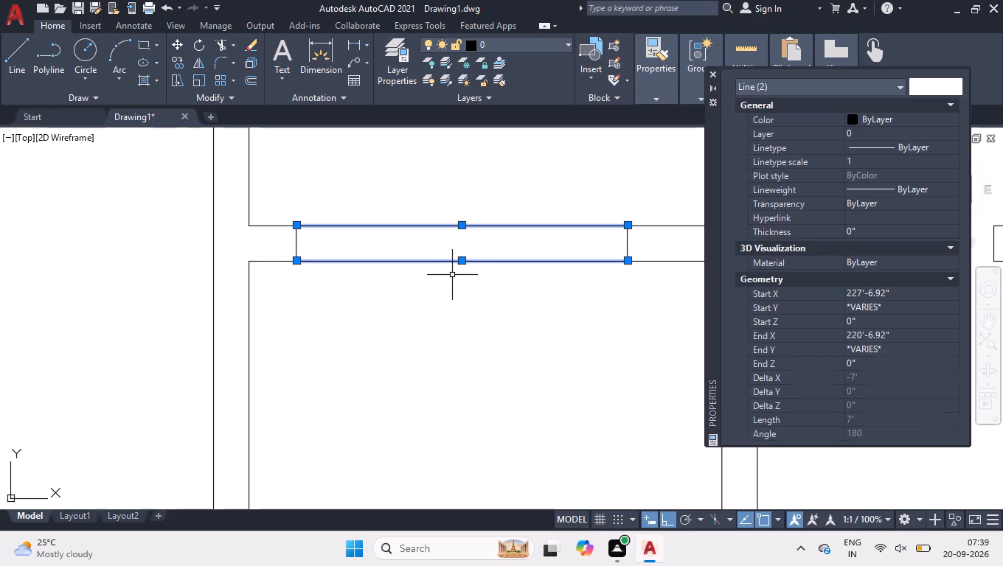
double_click(897, 143)
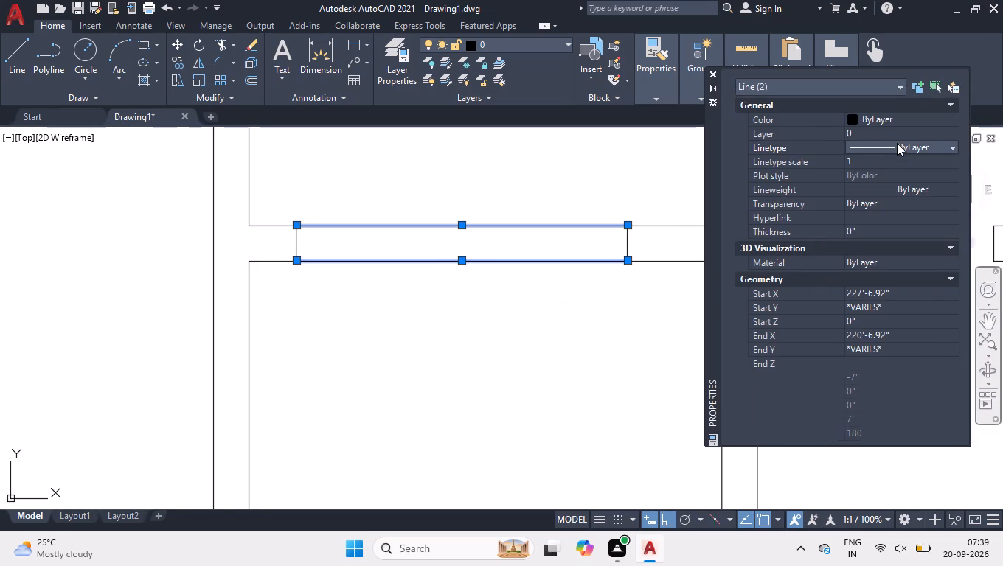
left_click(923, 189)
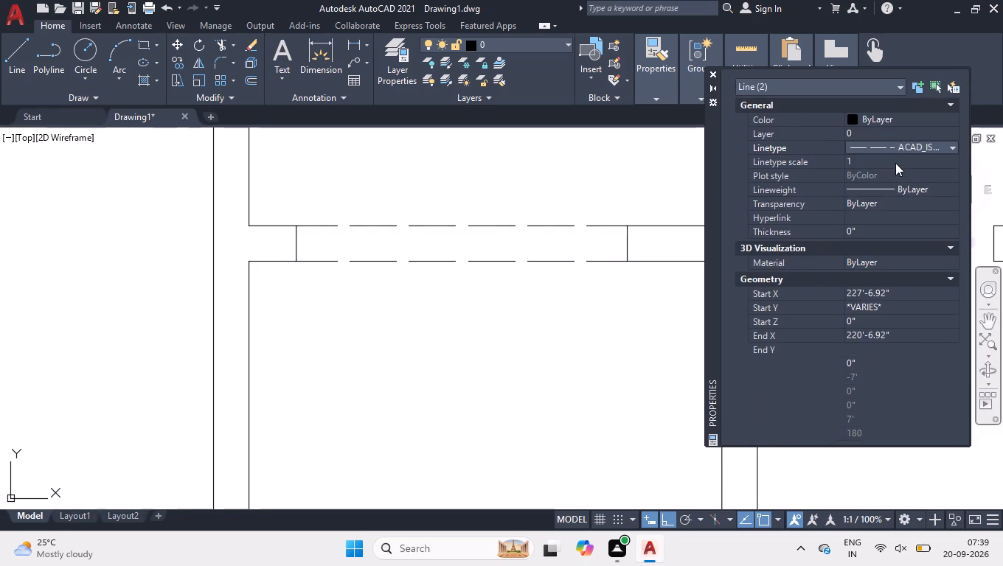
left_click(895, 162)
key("0")
type(".5")
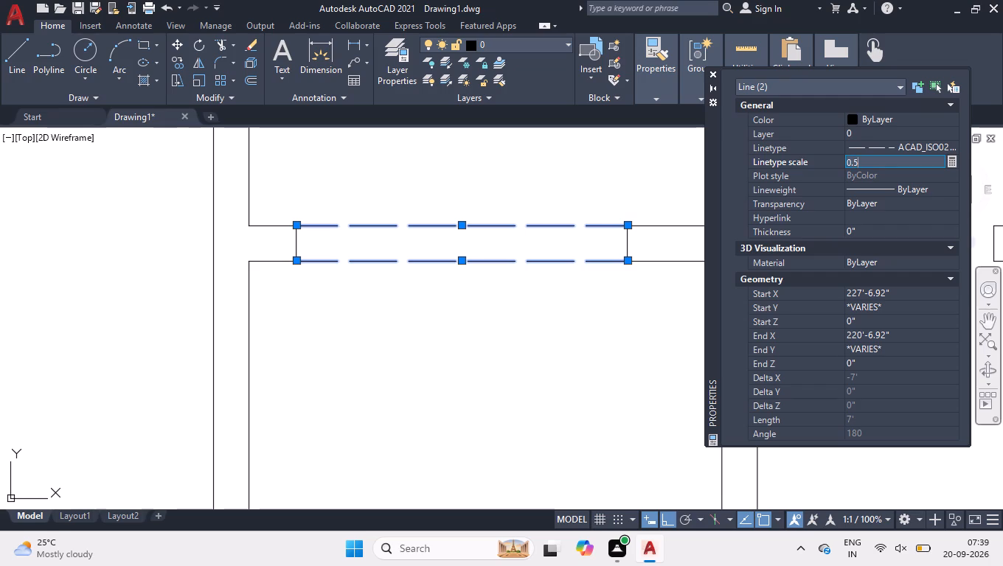
key("Return")
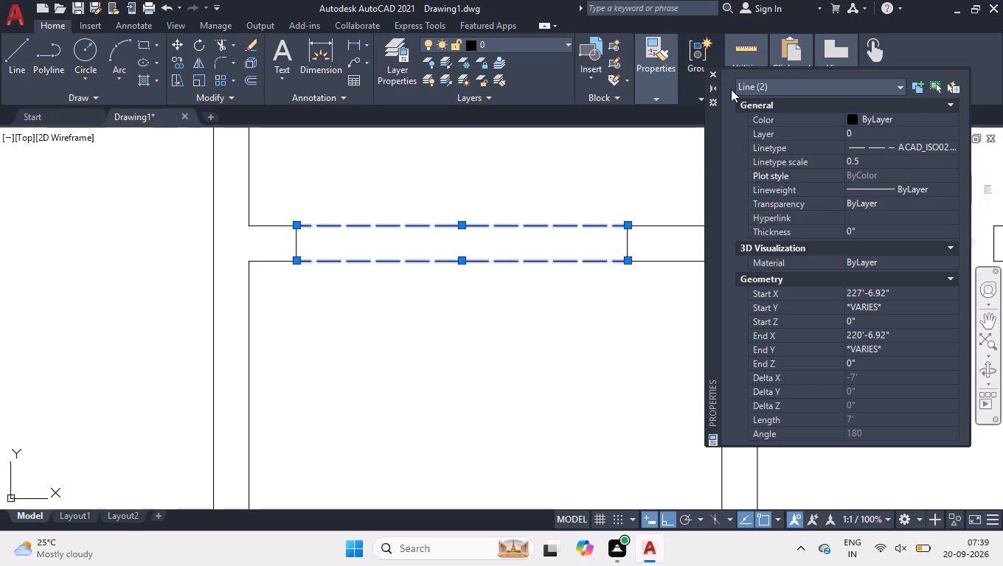
left_click(715, 76)
right_click(611, 181)
left_click(732, 413)
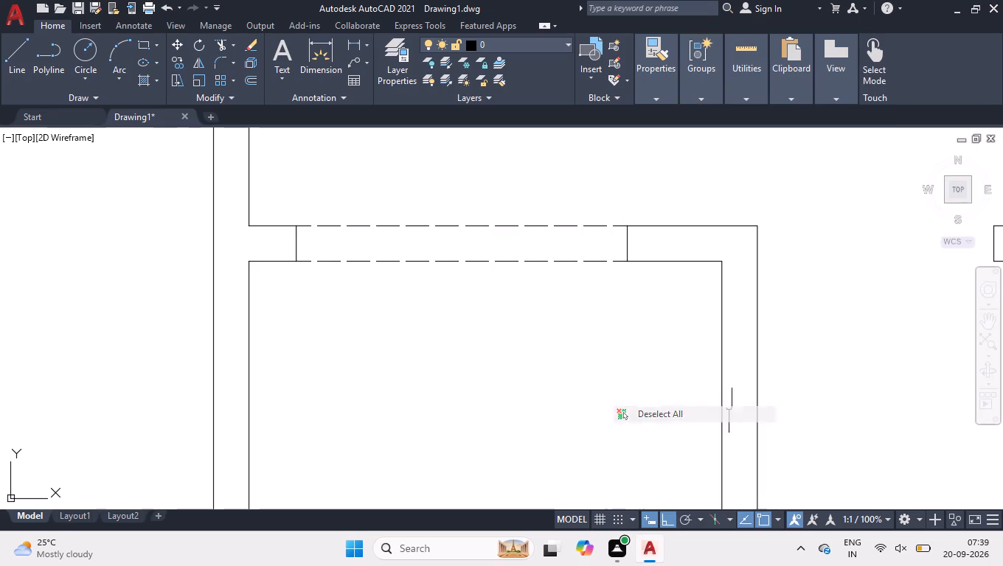
Draw a 9' horizontal line across the open area between the two top corner rooms, wall to wall.
scroll(510, 323, "down", 1)
scroll(460, 239, "down", 1)
scroll(356, 237, "down", 2)
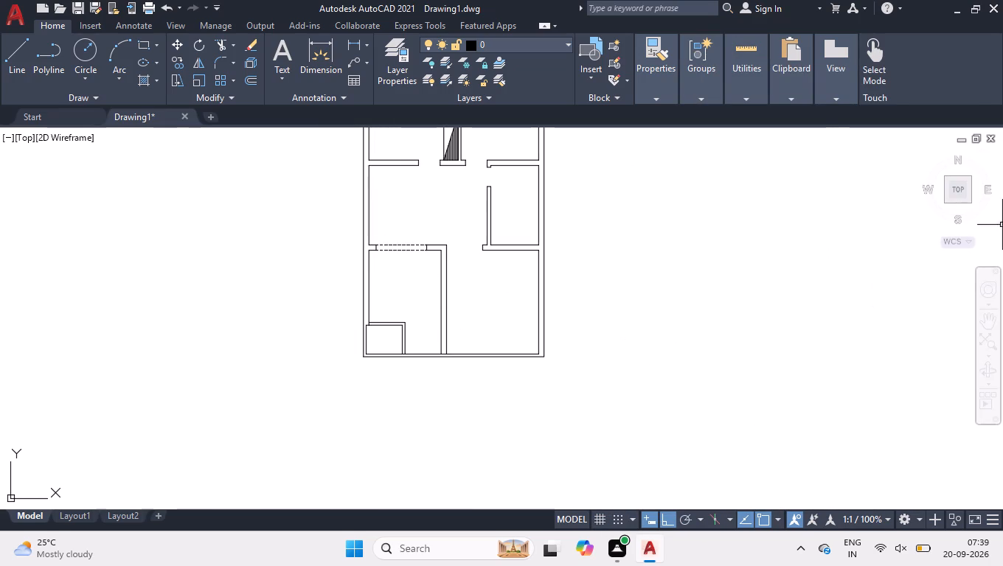
left_click(967, 190)
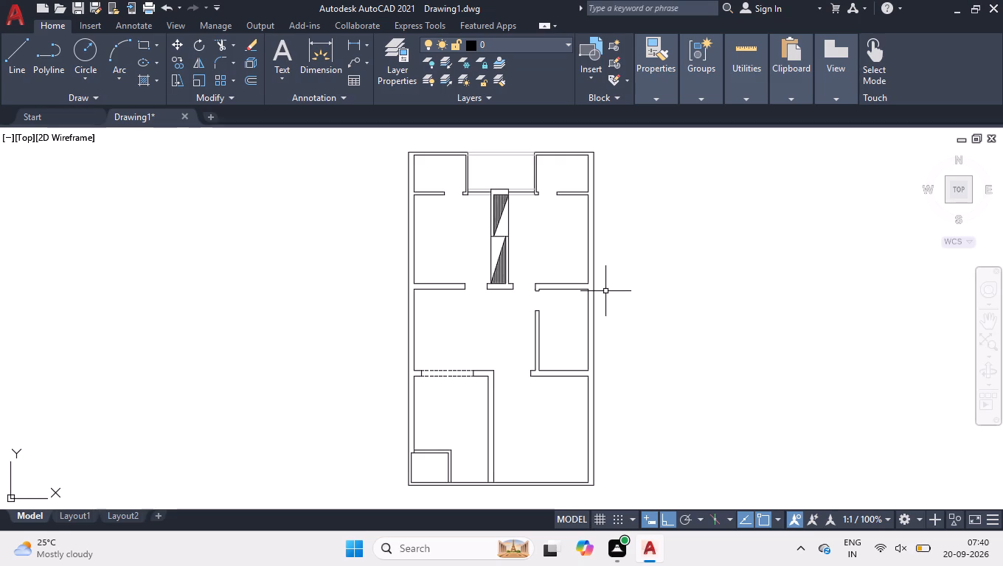
key("l")
key("Return")
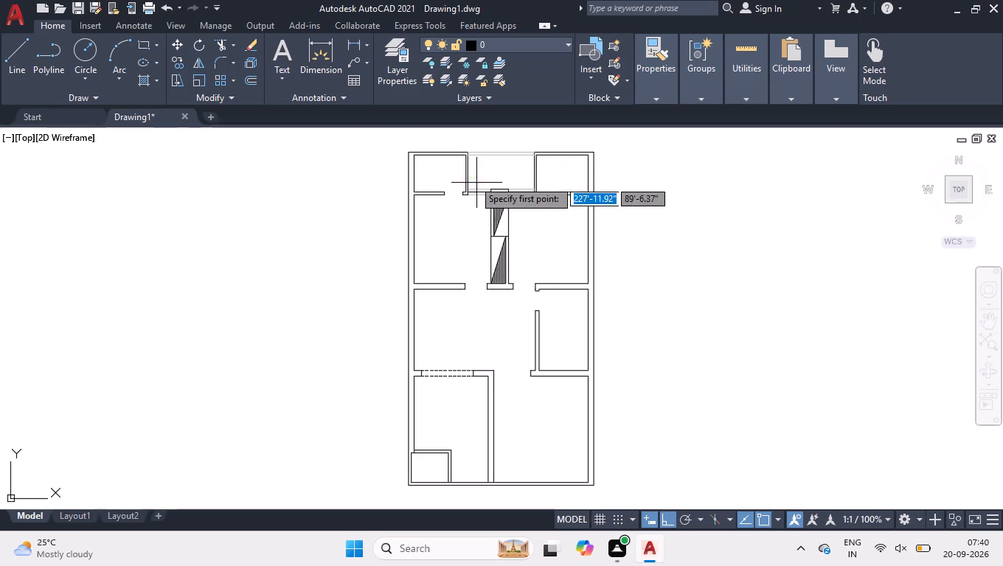
scroll(487, 158, "up", 3)
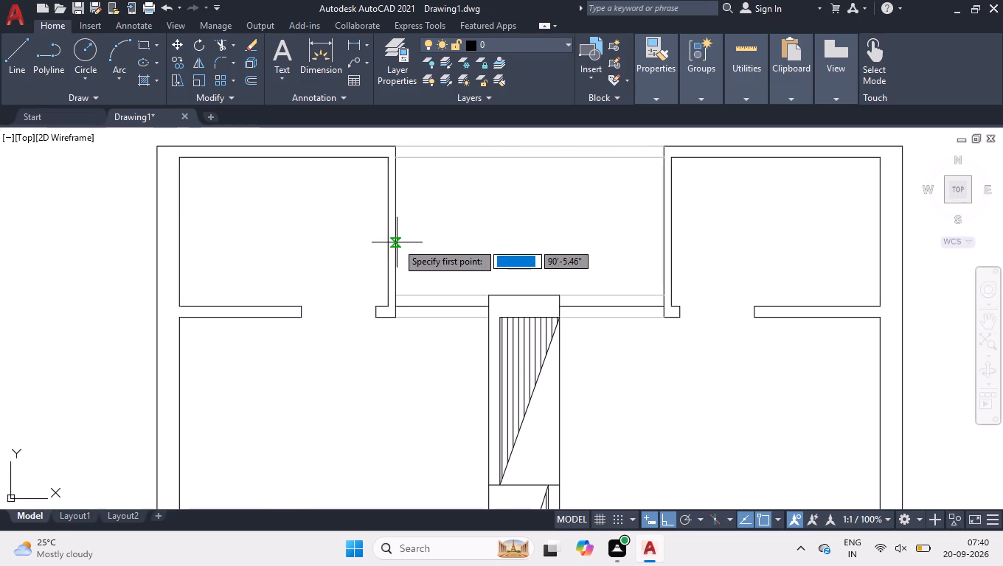
left_click(396, 228)
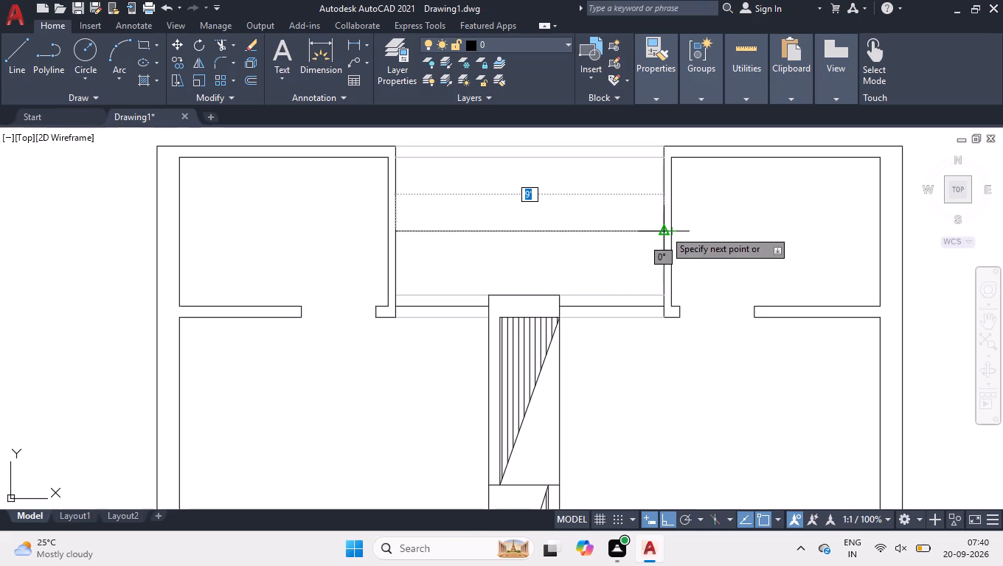
left_click(664, 228)
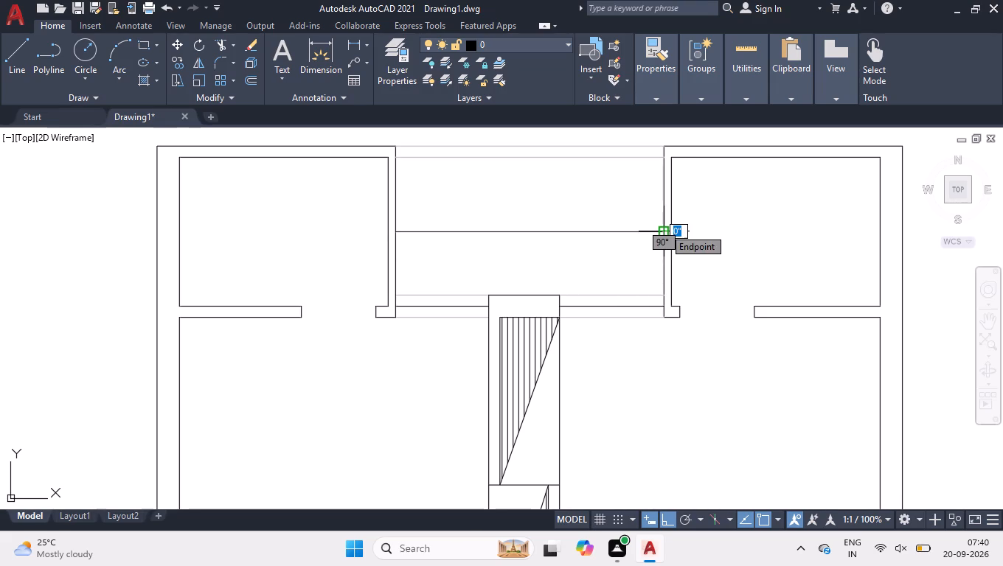
key("Return")
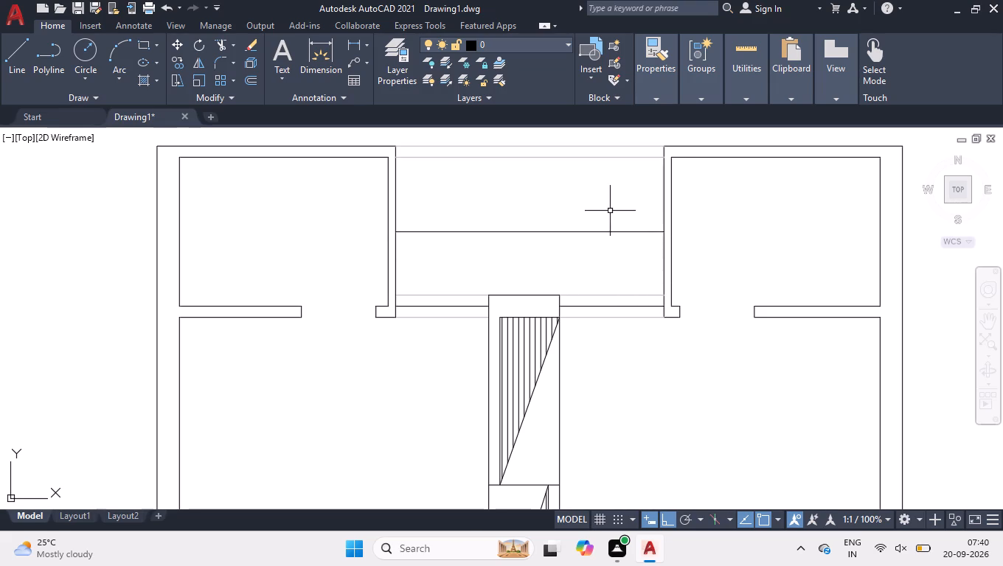
Set the new horizontal line between the top corner rooms to the ACAD_ISO02W100 linetype with linetype scale 0.7.
left_click(610, 211)
left_click(575, 250)
key("ctrl+1")
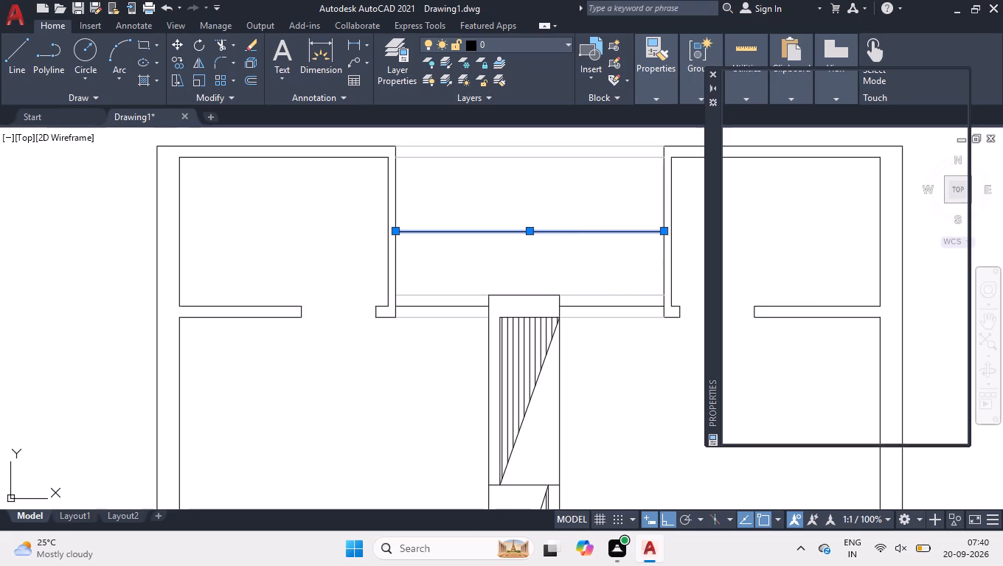
left_click(909, 148)
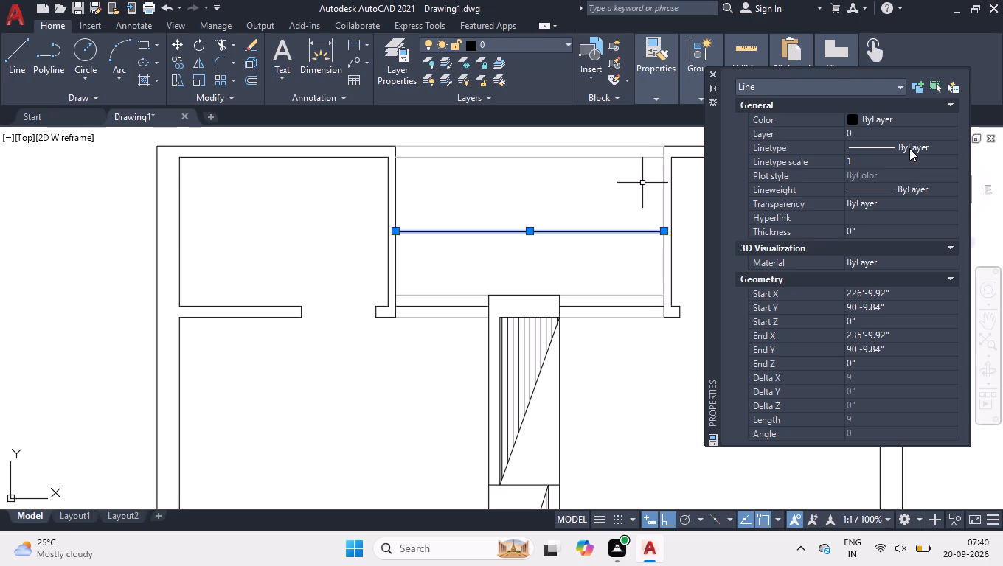
left_click(909, 144)
left_click(909, 188)
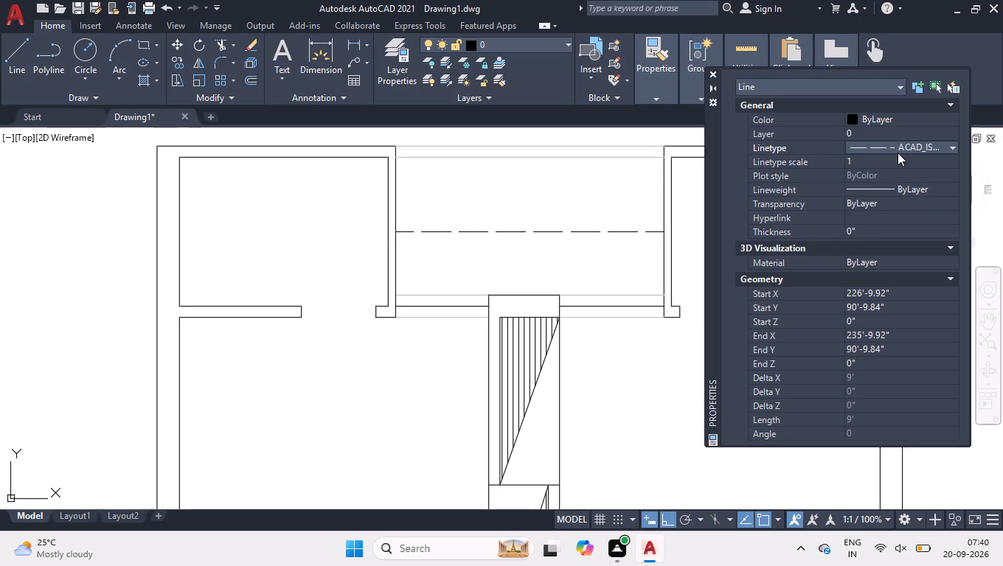
left_click(896, 154)
type("0.7")
key("Return")
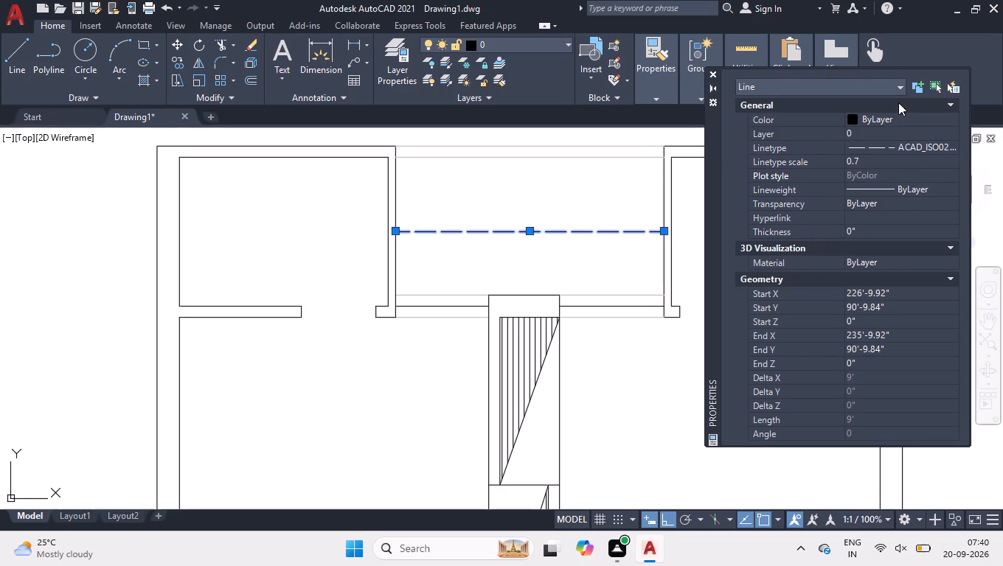
left_click(712, 76)
right_click(561, 262)
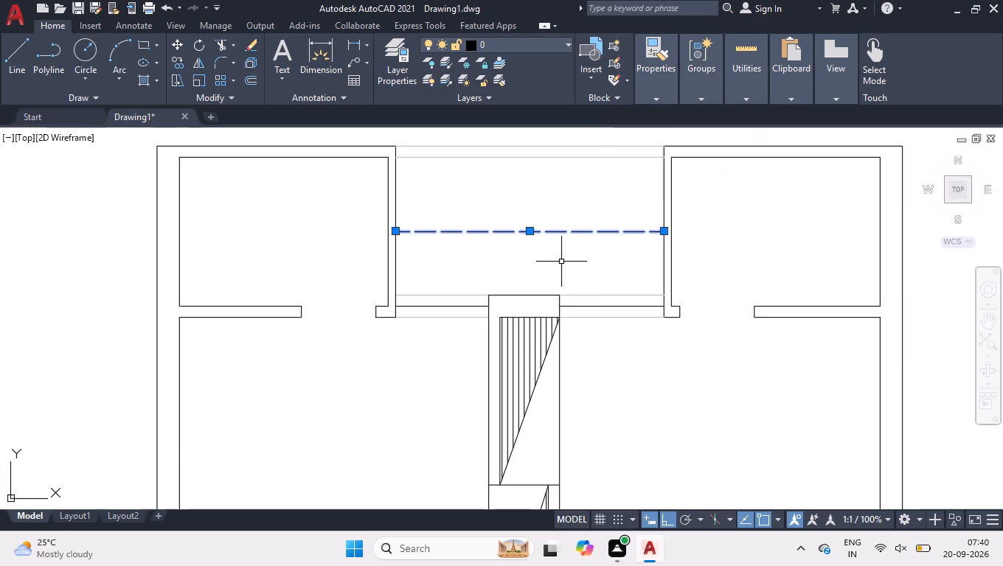
left_click(604, 413)
Stretch the right-hand line of the wall between the two lower rooms down to the plan's outer bottom line.
scroll(507, 246, "down", 1)
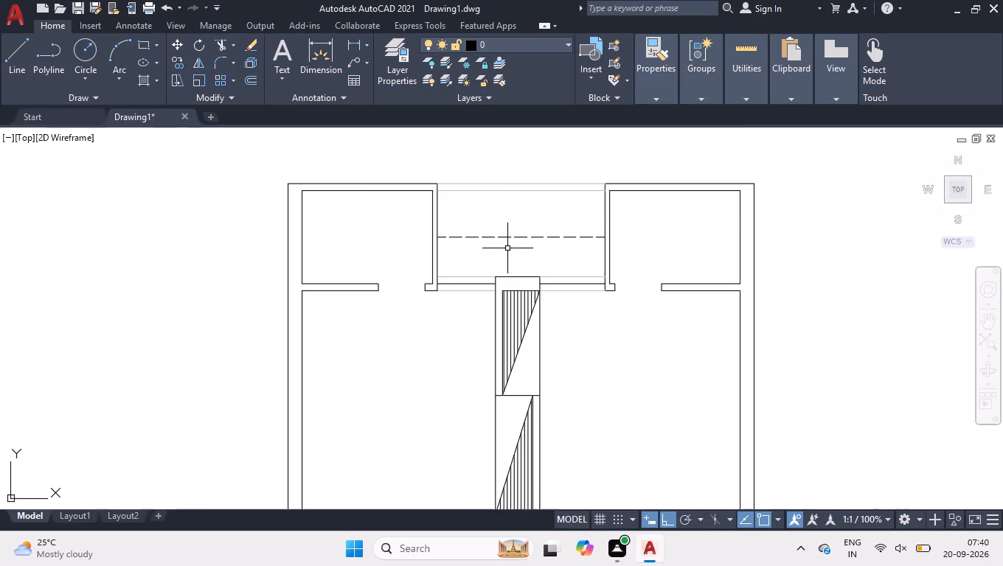
scroll(530, 163, "down", 1)
left_click(957, 191)
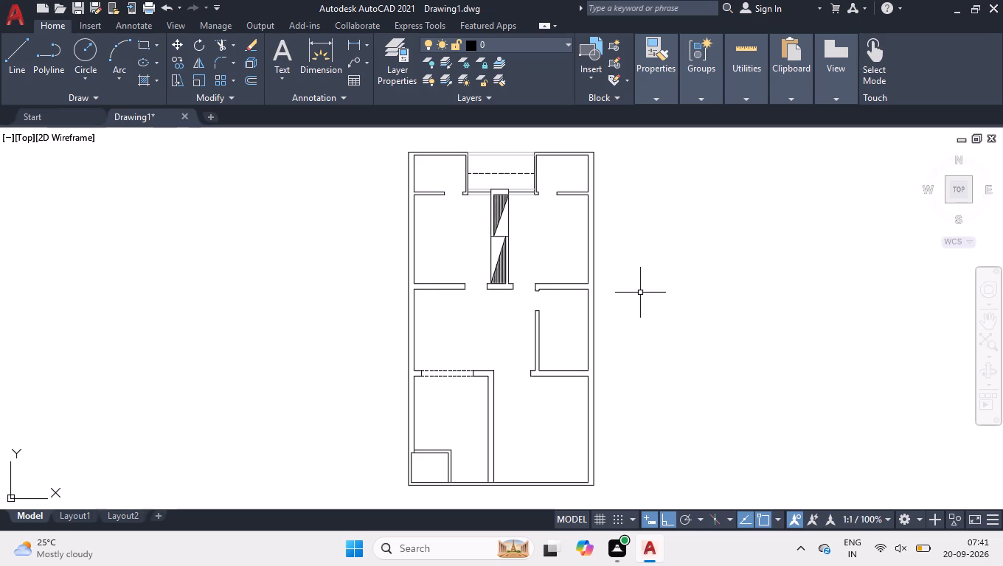
scroll(527, 328, "down", 1)
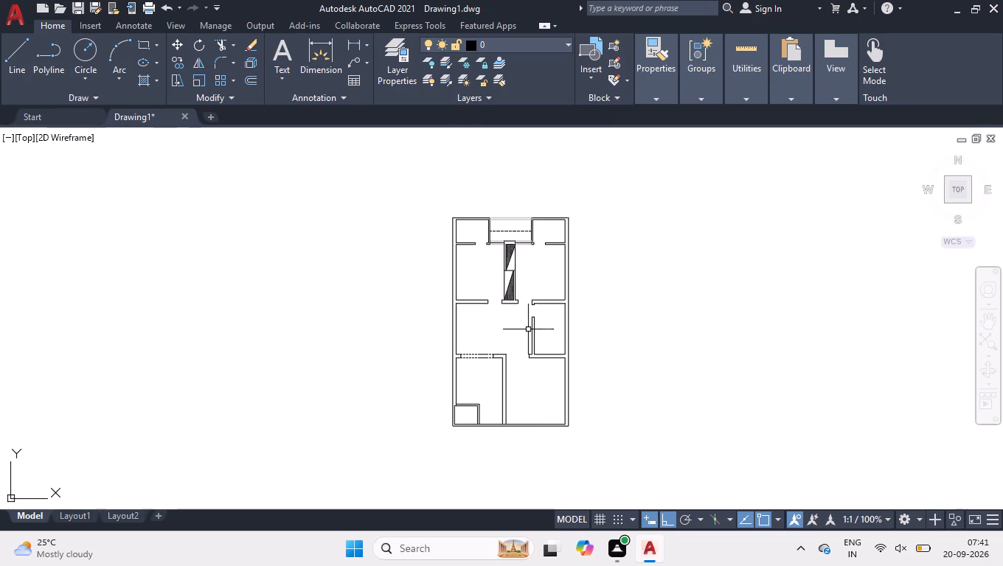
scroll(517, 419, "up", 3)
left_click(479, 433)
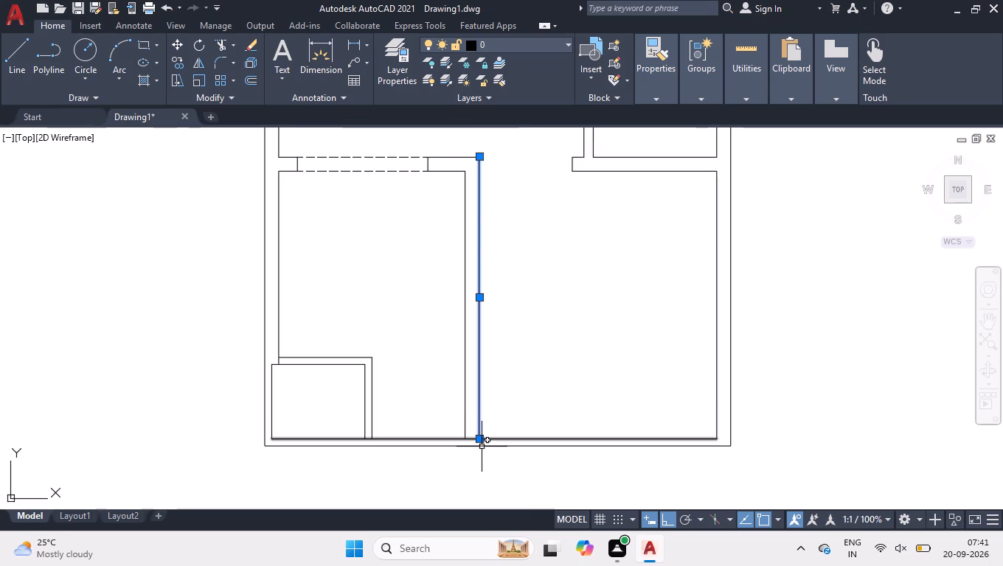
scroll(482, 447, "up", 3)
left_click(457, 419)
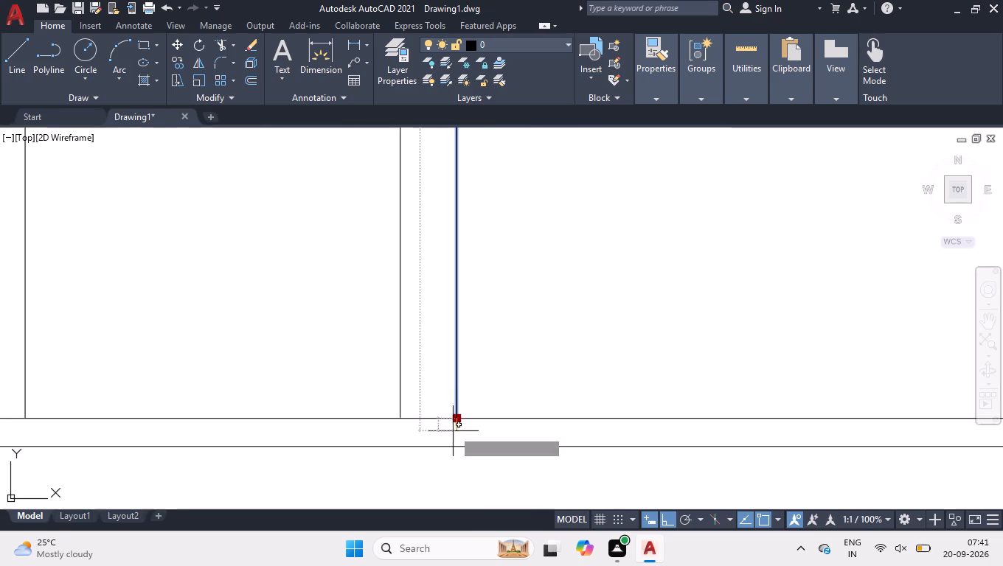
left_click(453, 448)
right_click(486, 408)
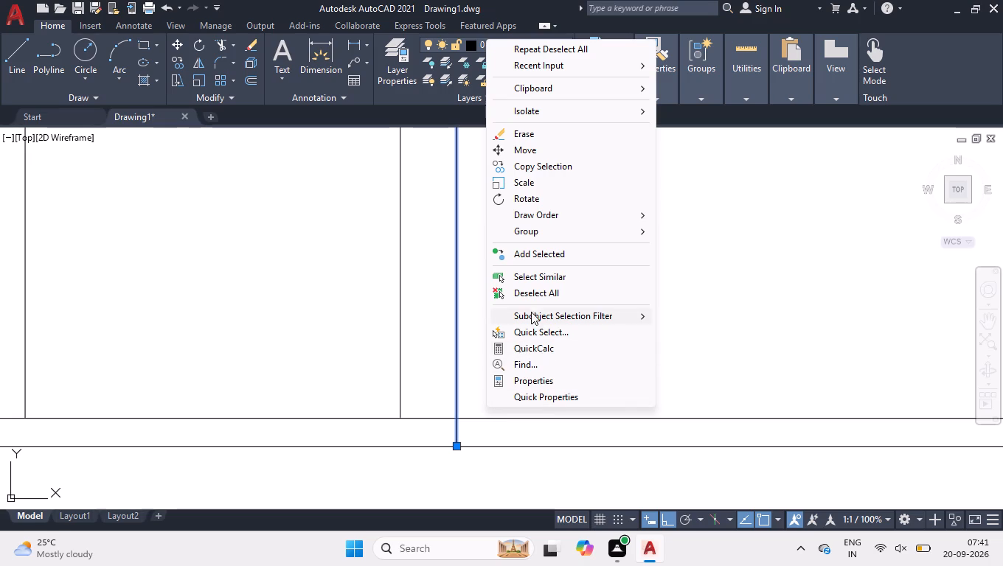
left_click(535, 293)
Stretch the inner line of the lower-right room's right exterior wall down to the plan's outer bottom line.
scroll(389, 328, "down", 1)
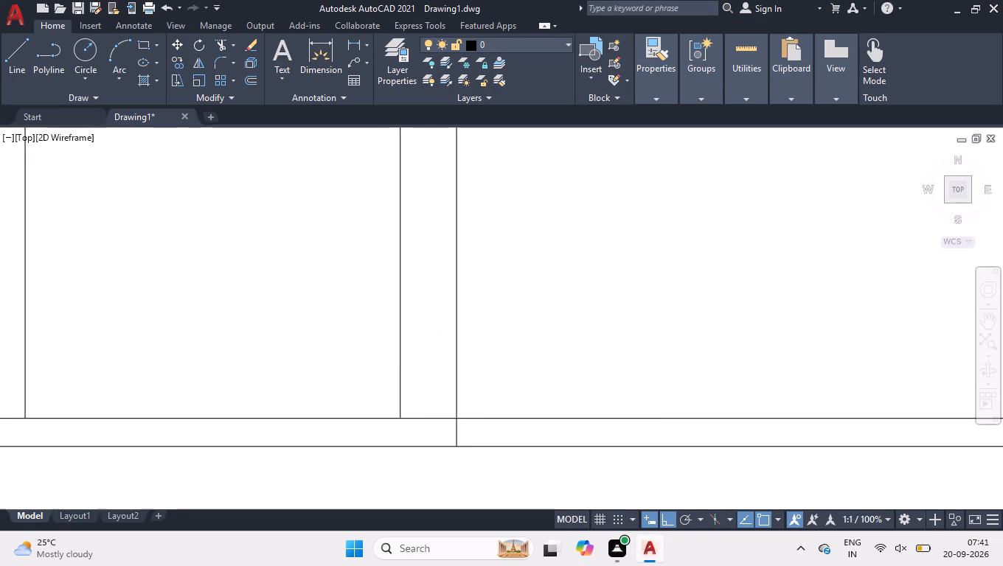
scroll(405, 327, "down", 1)
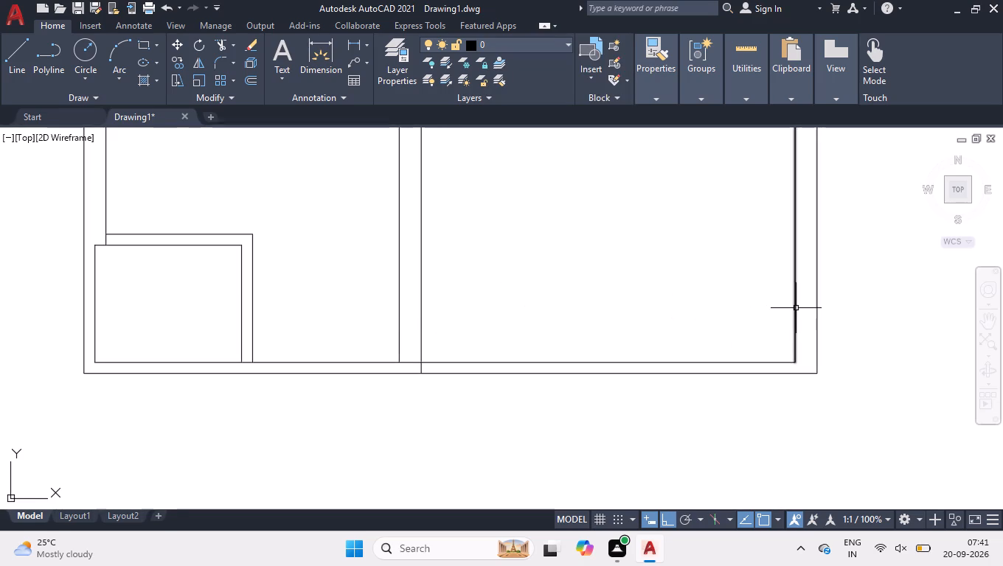
left_click(796, 308)
scroll(796, 382, "up", 2)
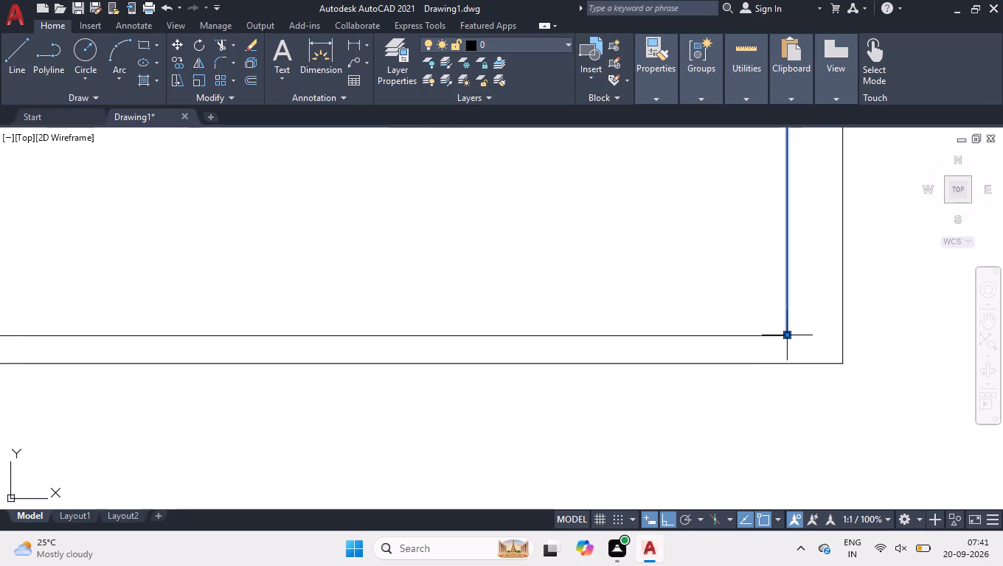
left_click(791, 339)
left_click(784, 363)
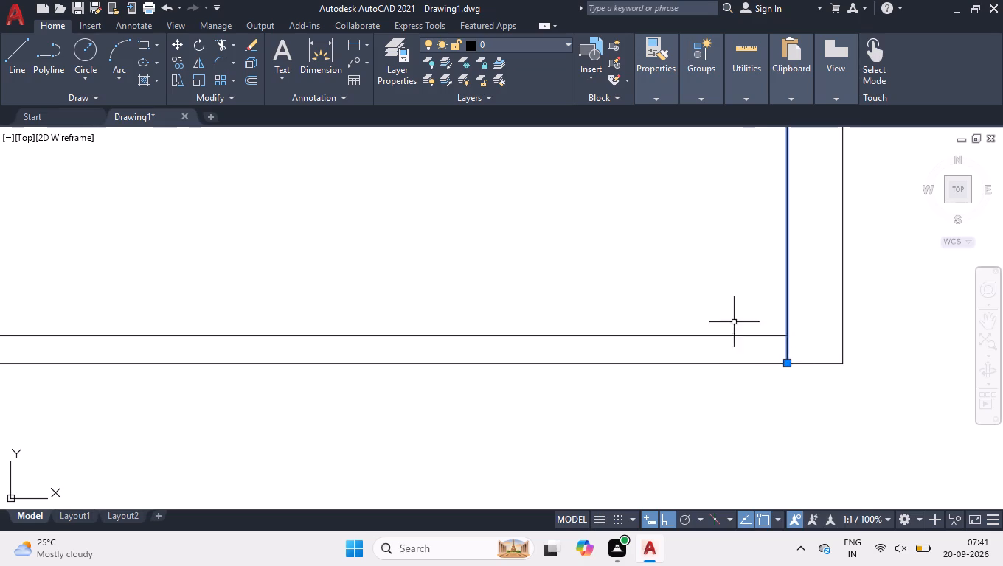
right_click(723, 315)
left_click(743, 423)
Trim away the inner bottom wall line across the lower-right room, between its two extended side wall lines.
scroll(740, 374, "down", 2)
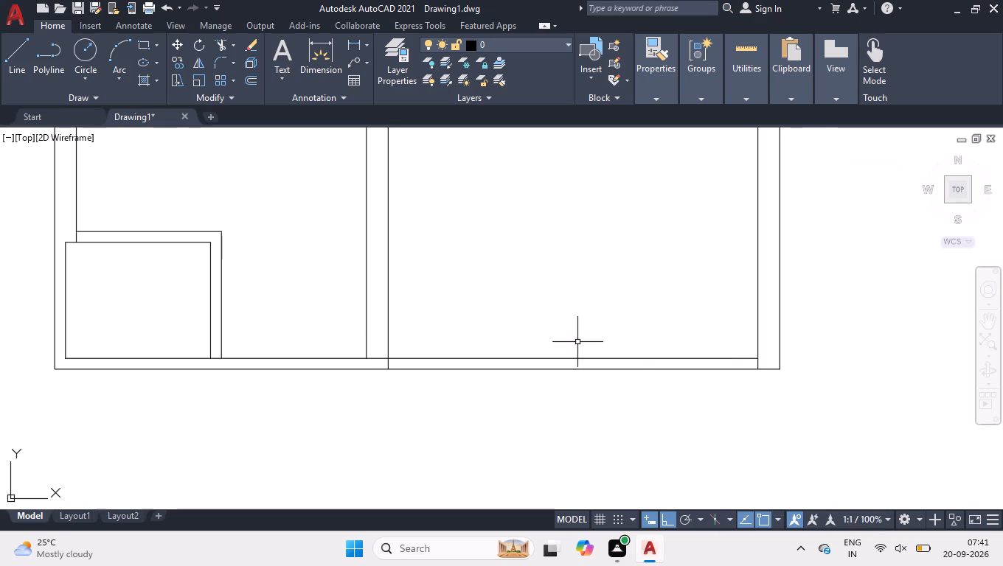
type("tr")
key("Return")
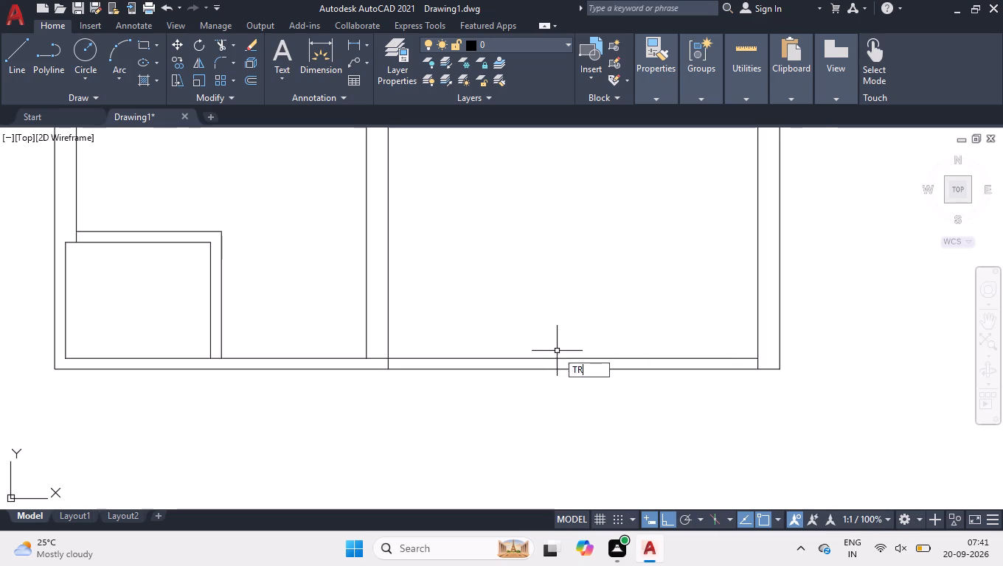
left_click(585, 365)
left_click(590, 334)
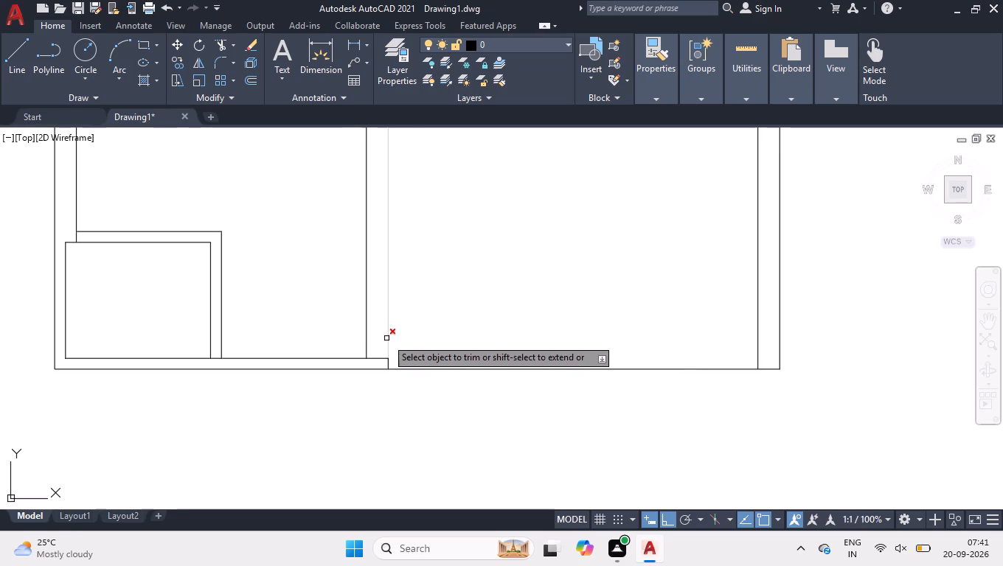
key("Return")
Quick-measure the lower-left room's distances above the small corner room.
scroll(398, 356, "down", 2)
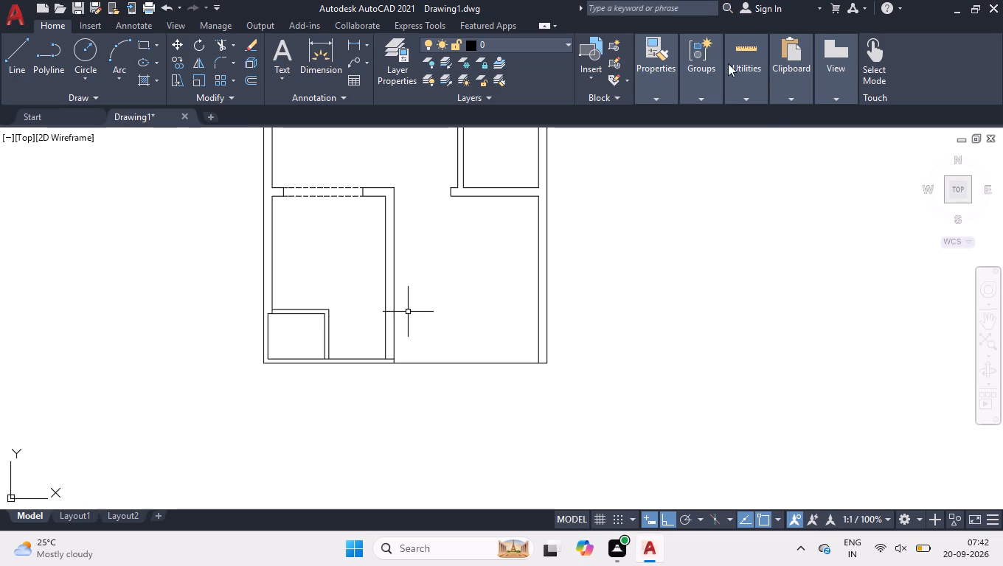
left_click(728, 120)
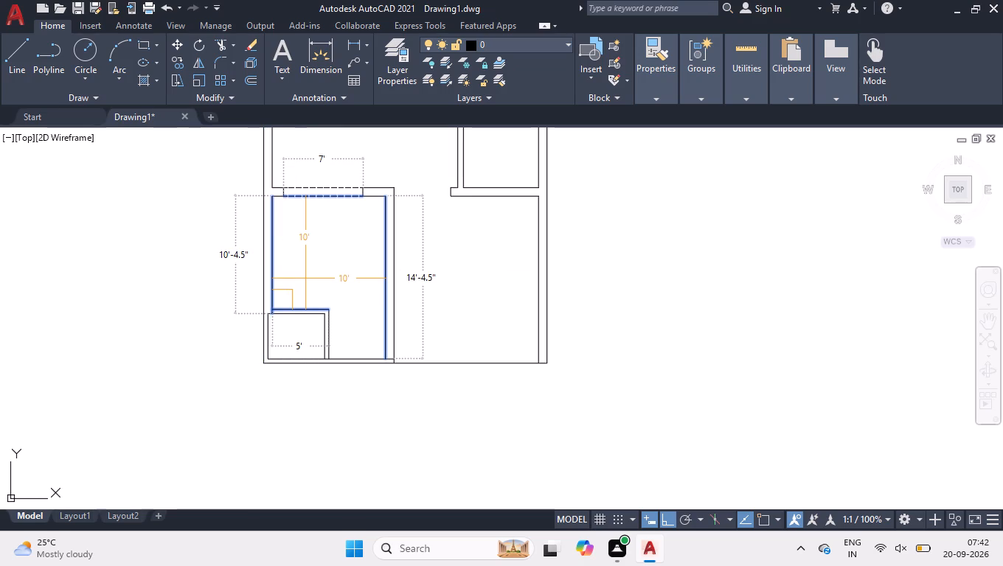
key("space")
Stretch both lines of the small corner room's top wall across to the inner line of the lower-left room's right wall.
scroll(316, 309, "up", 3)
left_click(321, 311)
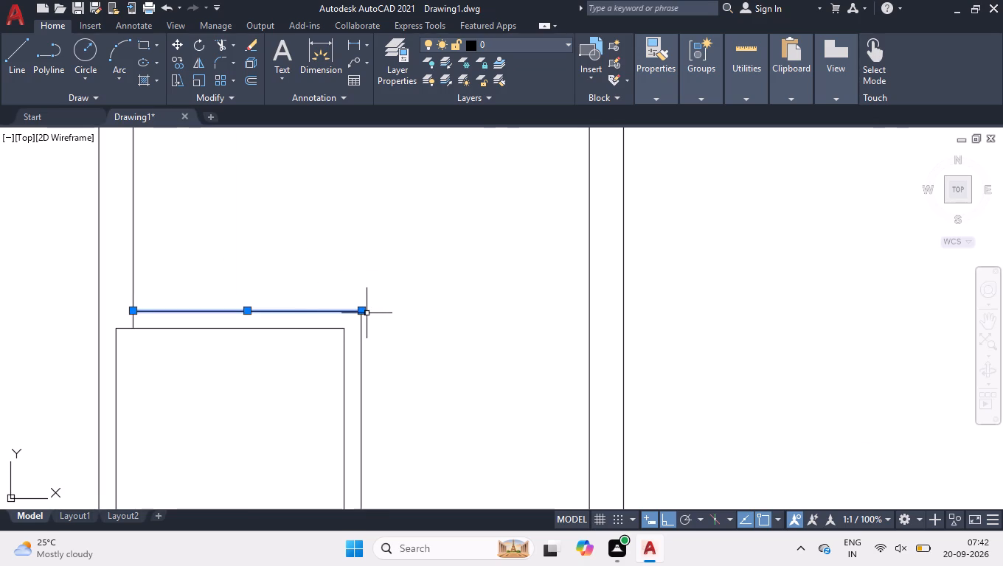
left_click(363, 310)
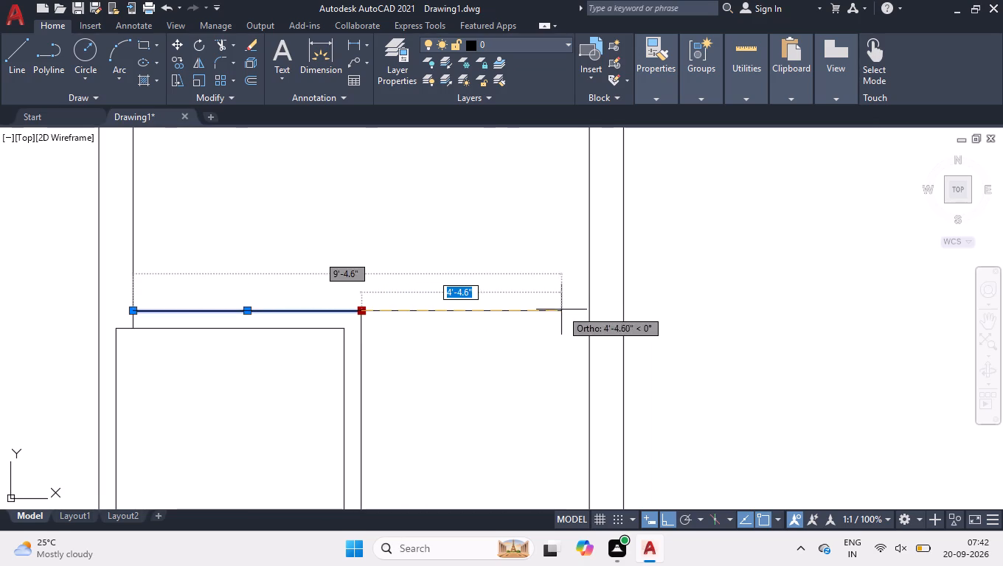
left_click(589, 311)
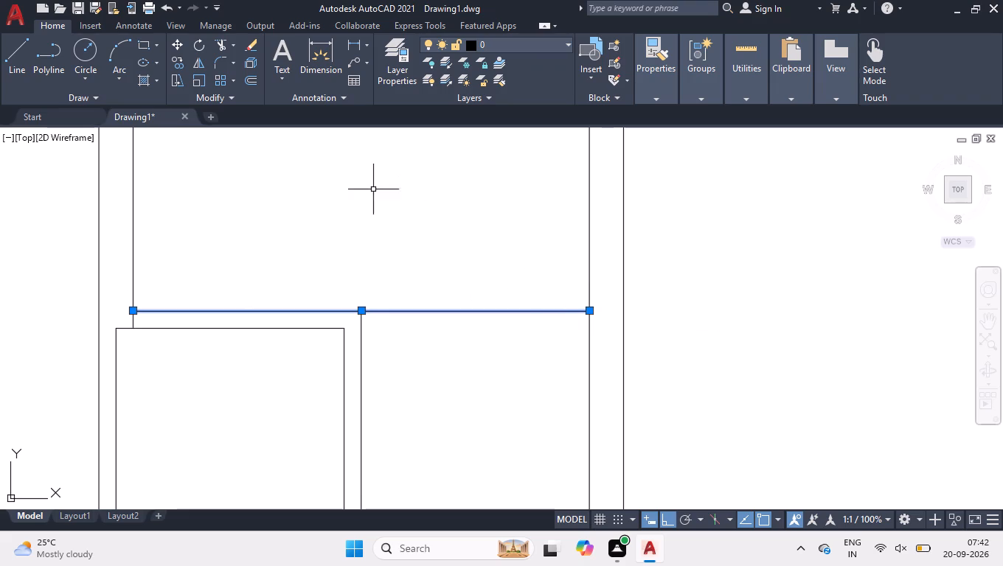
left_click(301, 331)
left_click(313, 335)
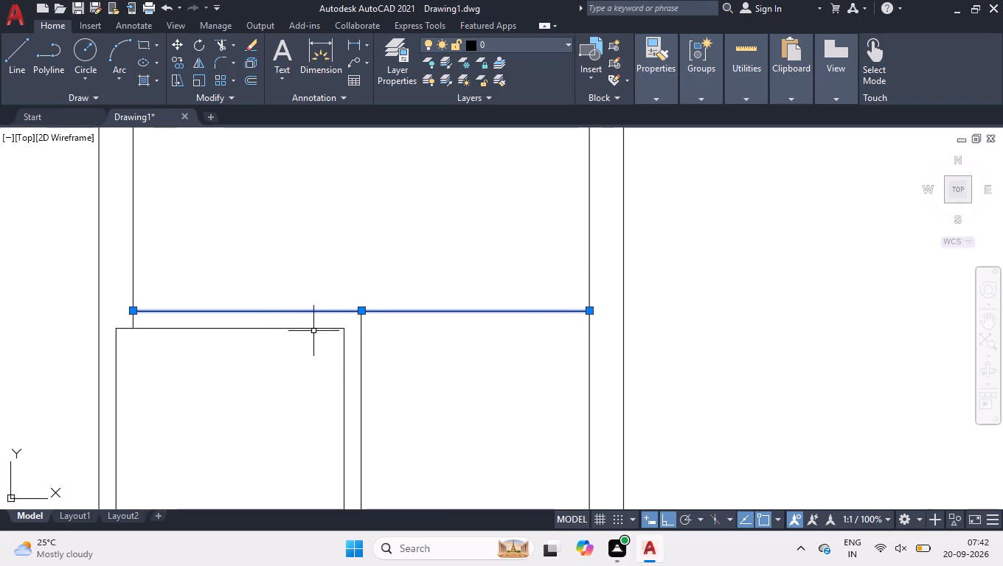
left_click(313, 328)
left_click(346, 328)
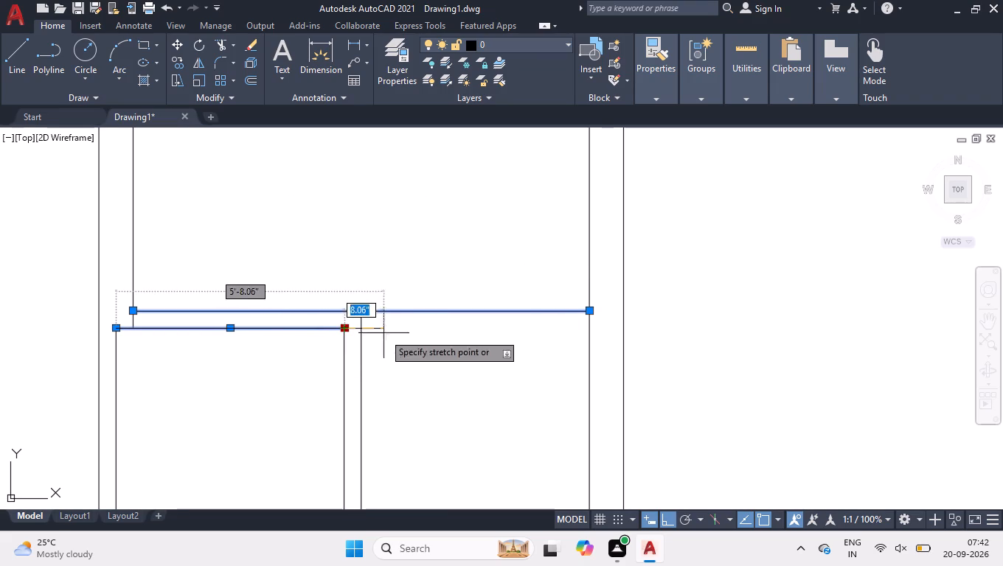
left_click(588, 330)
right_click(480, 364)
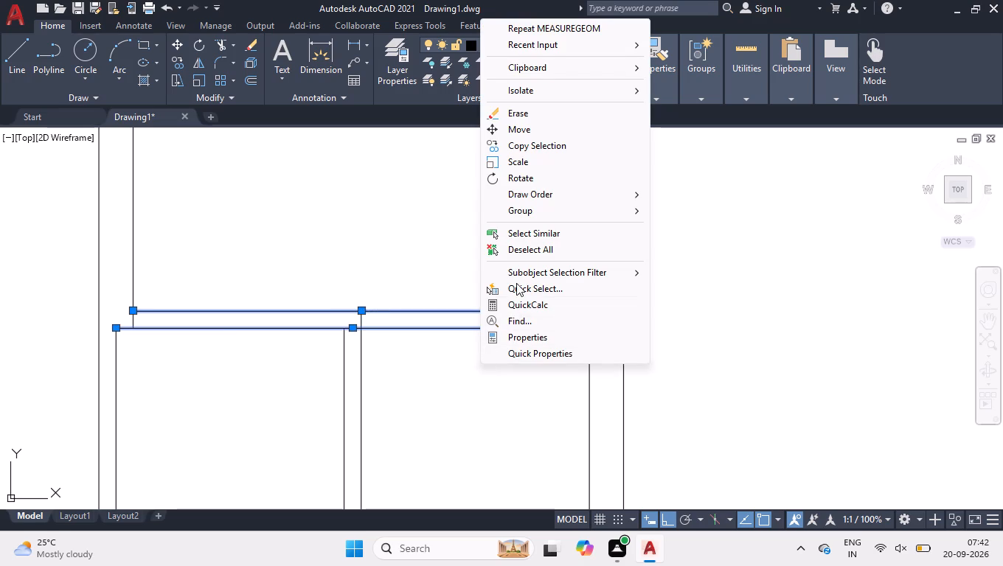
left_click(521, 251)
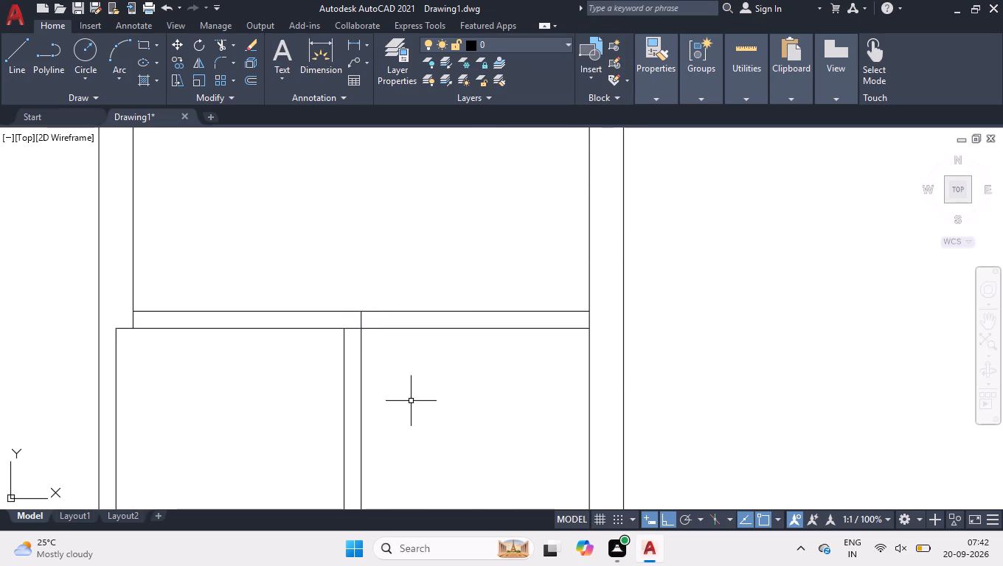
Trim the lower horizontal line and the vertical stub where the small corner room's side wall meets the extended wall.
key("t")
key("r")
key("Return")
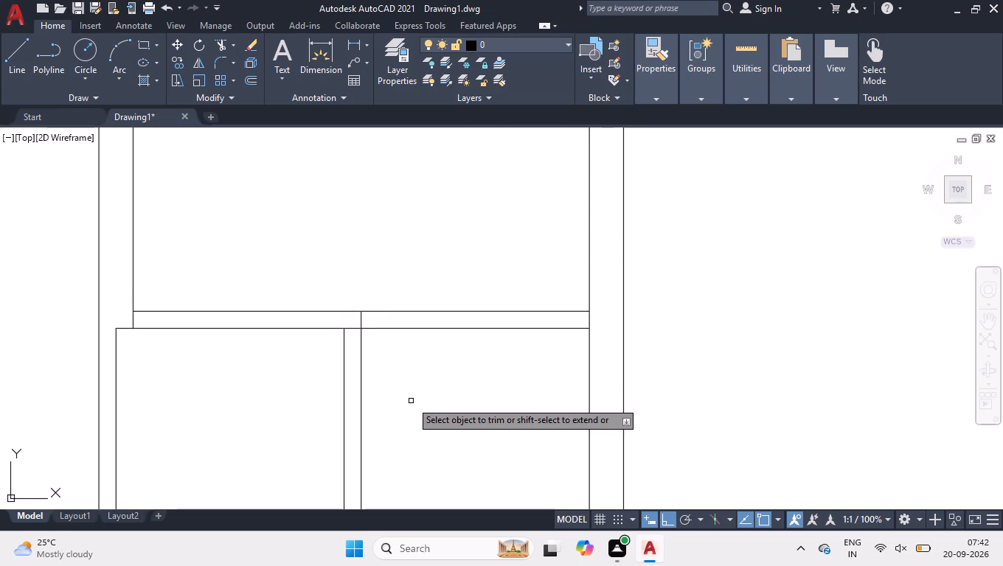
left_click(353, 329)
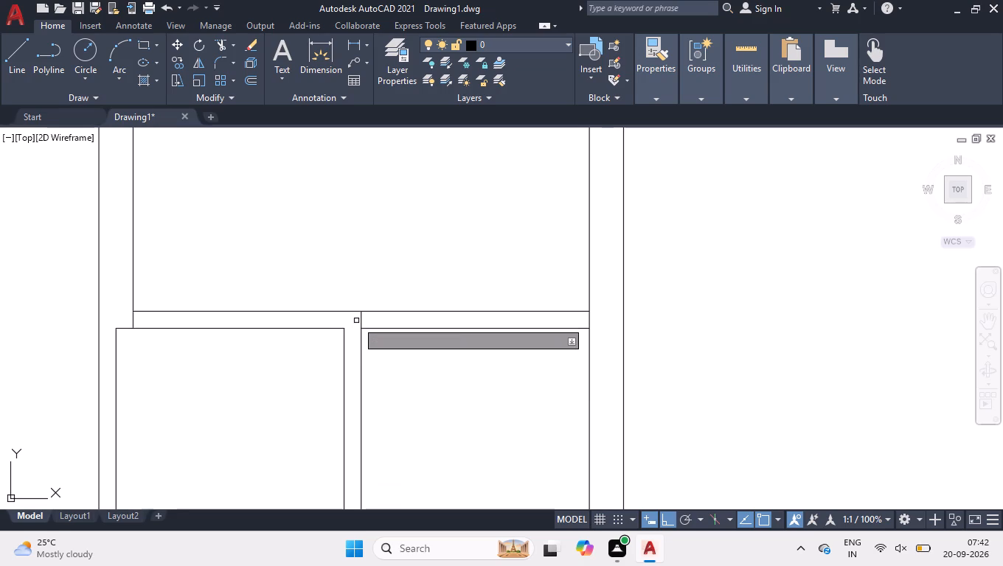
left_click(358, 320)
left_click(367, 320)
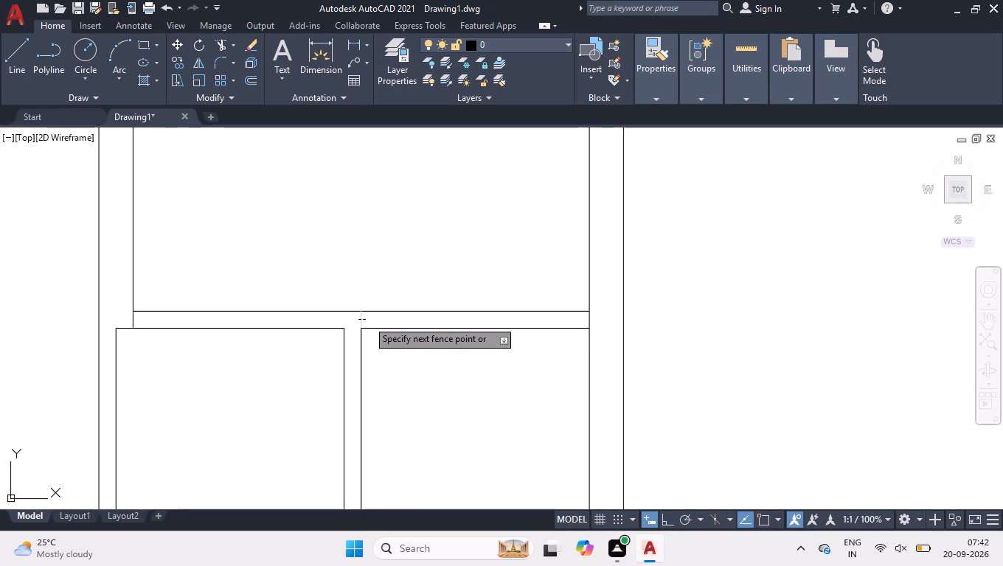
key("space")
Trim the inner bottom wall line between the two lines of the partition separating the small bottom rooms.
scroll(380, 293, "down", 2)
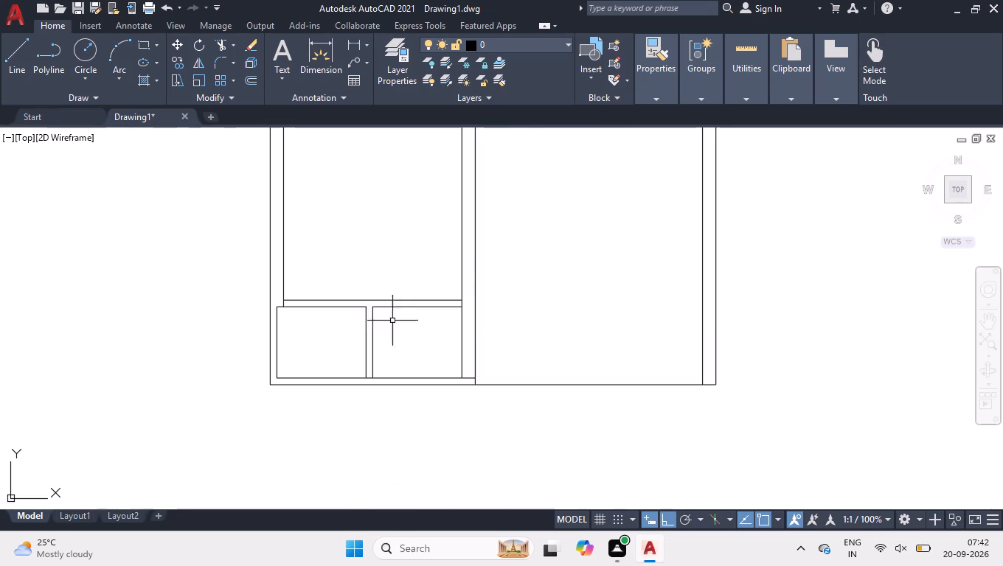
scroll(420, 288, "down", 1)
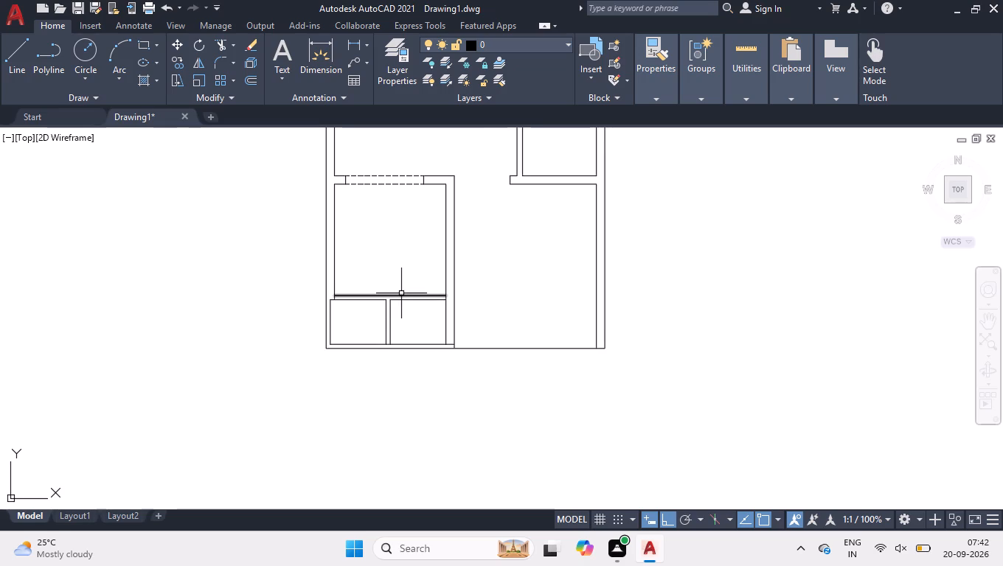
scroll(383, 347, "up", 4)
key("space")
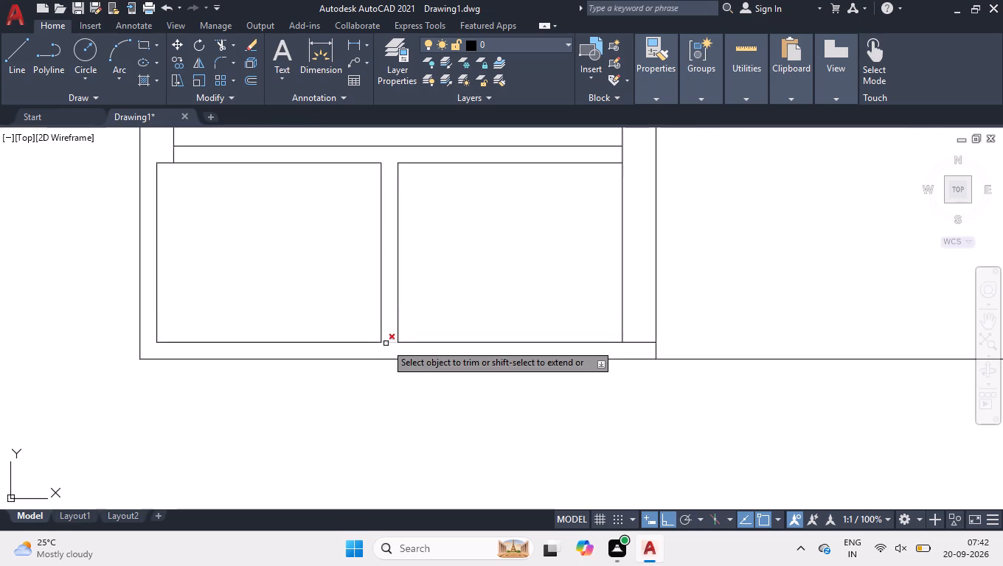
left_click(386, 343)
key("space")
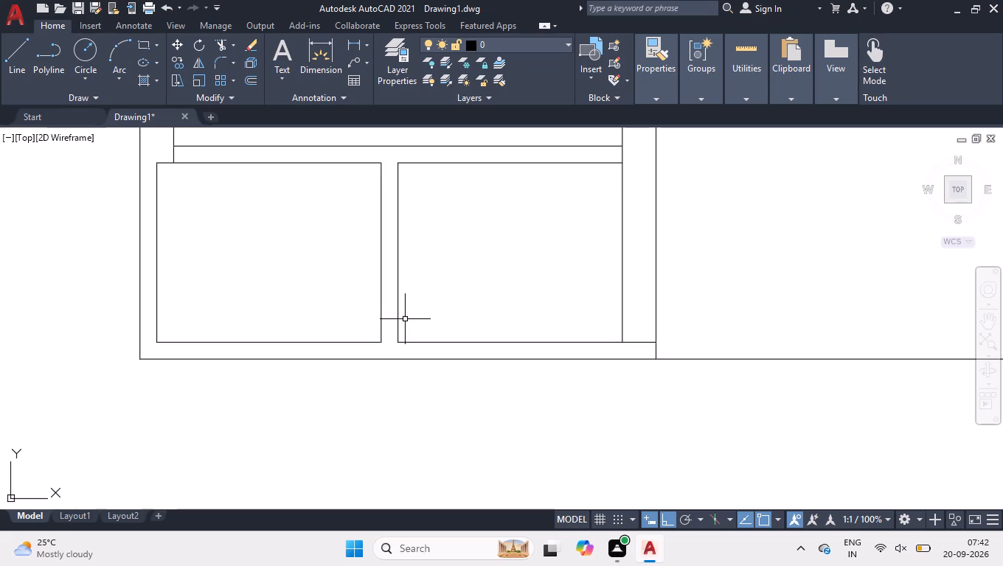
Stretch the right-hand line of the partition between the two small rooms down to the plan's outer bottom line.
left_click(398, 309)
left_click(395, 349)
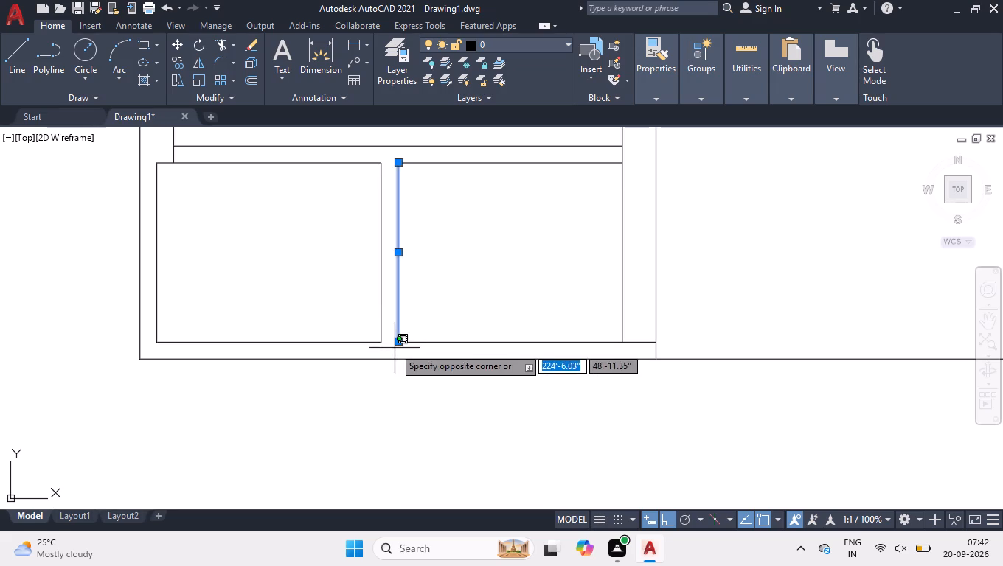
left_click(389, 348)
scroll(392, 357, "up", 1)
left_click(397, 332)
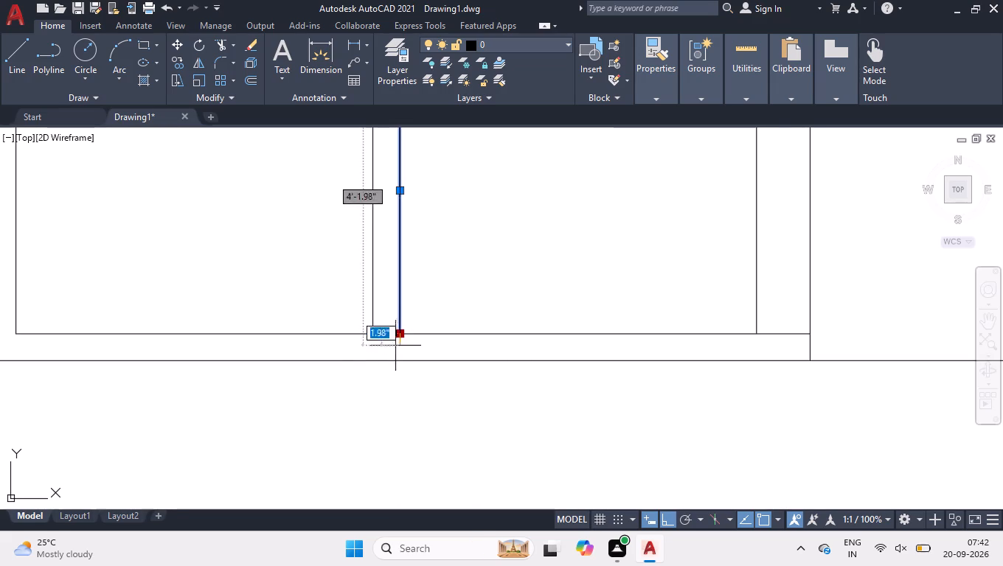
left_click(399, 363)
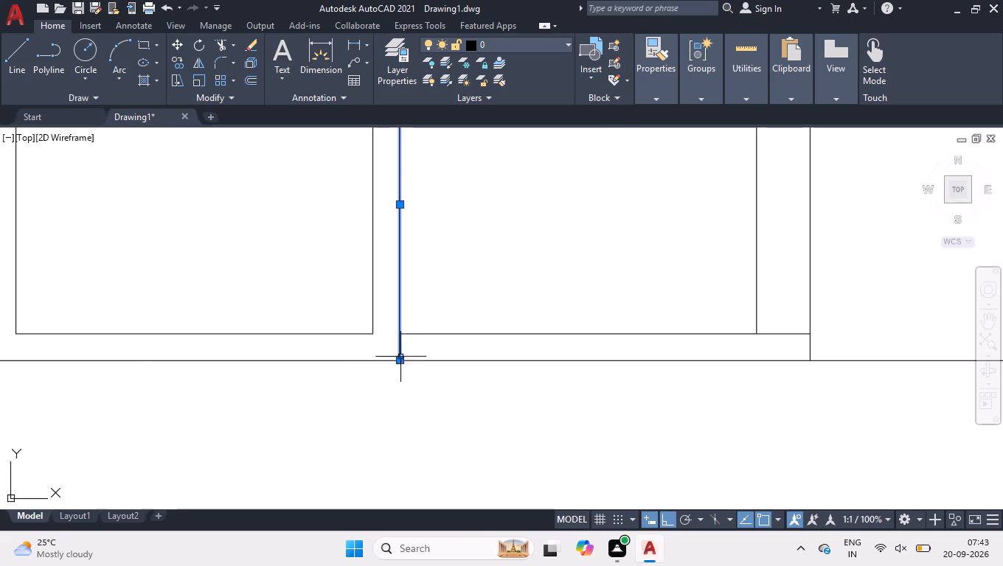
Draw two 4.5" jamb lines across the wall above the right-hand small room to mark an opening.
scroll(398, 362, "down", 3)
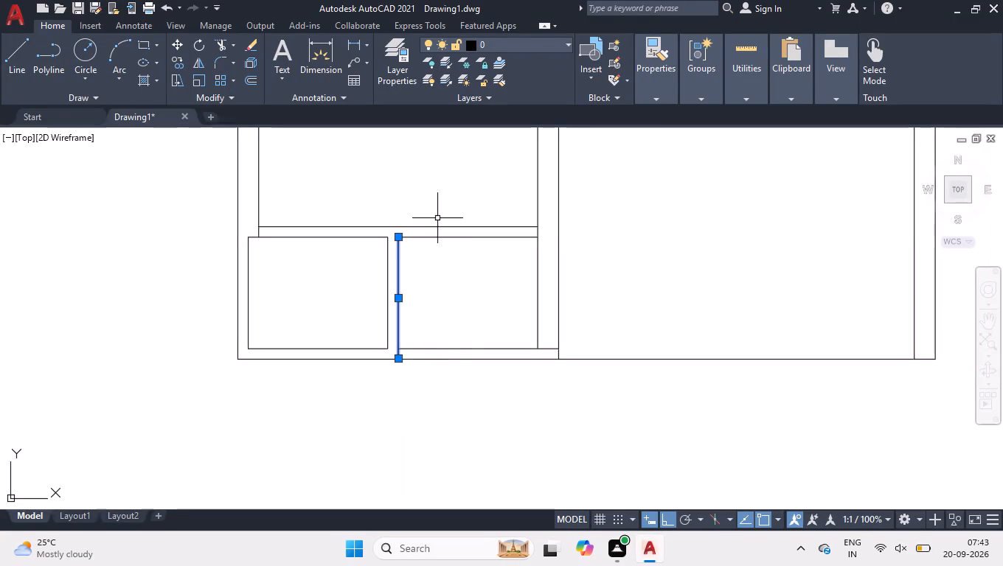
scroll(473, 216, "up", 2)
key("l")
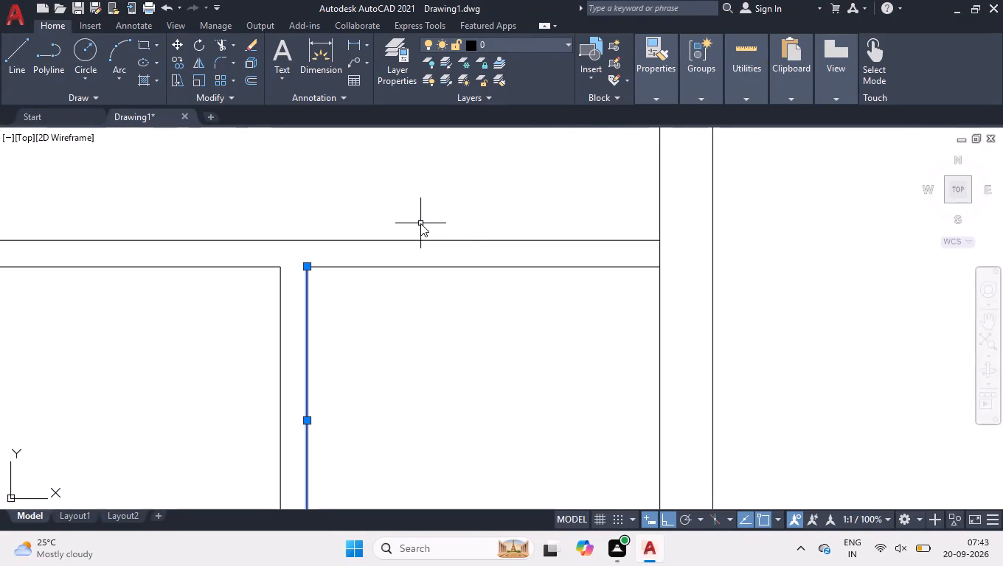
key("Return")
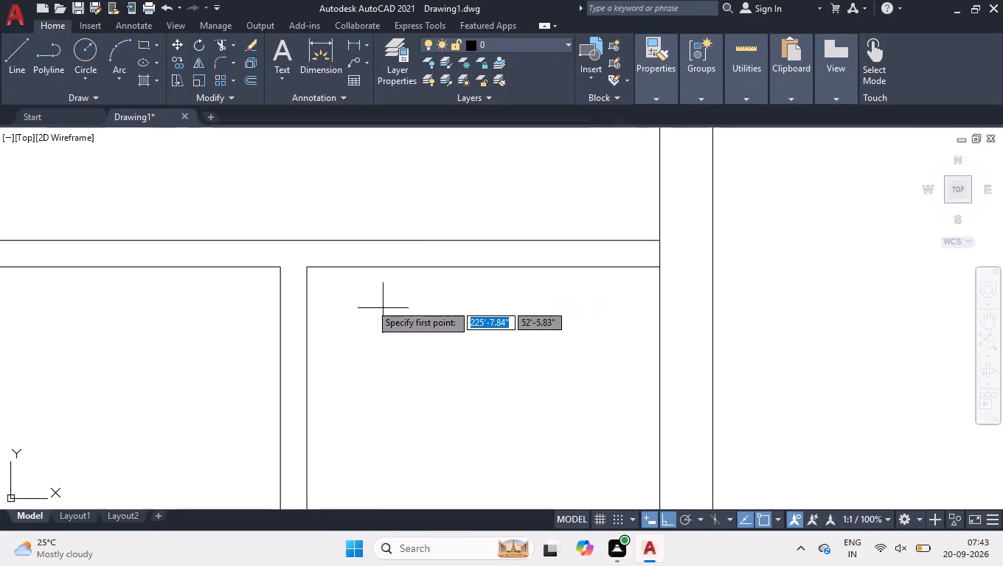
left_click(336, 266)
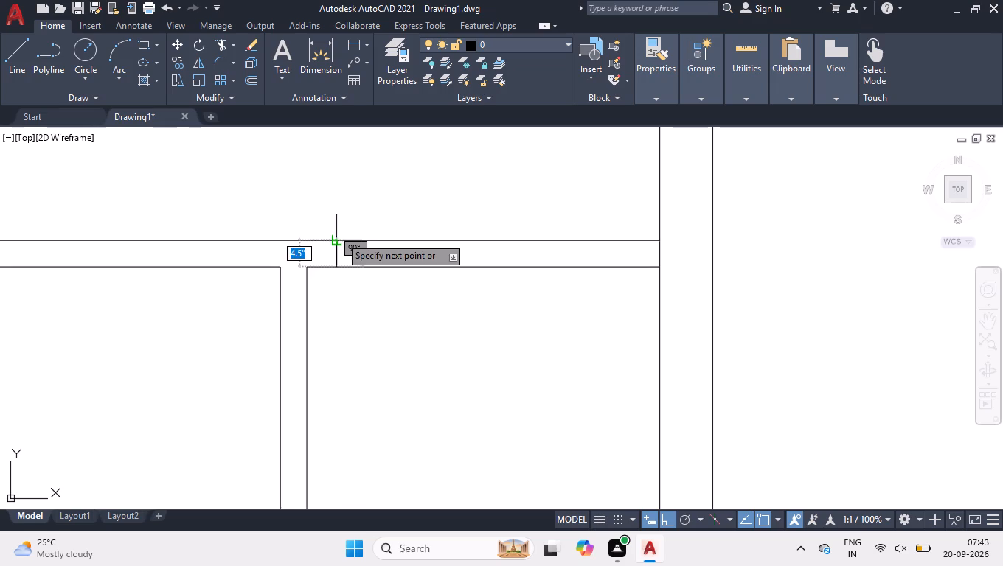
left_click(340, 237)
key("space")
key("space")
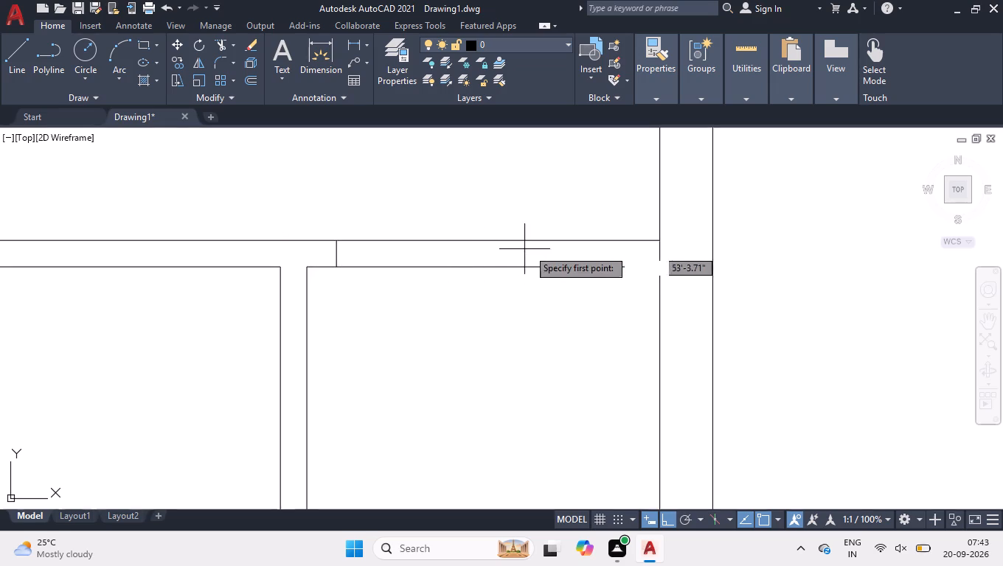
left_click(555, 240)
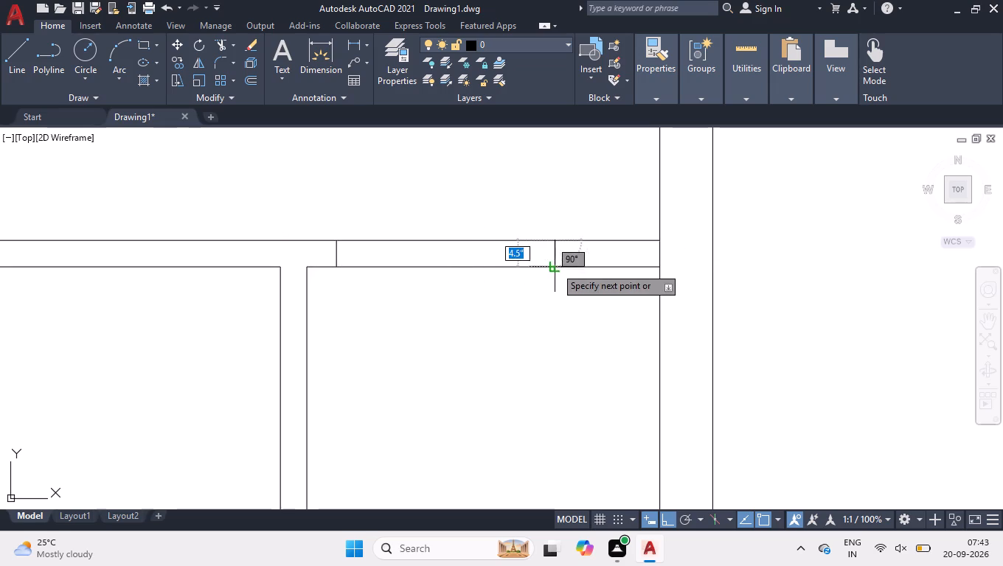
left_click(555, 267)
key("space")
Draw a horizontal line midway through the wall thickness, joining the midpoints of the two new jamb lines.
scroll(483, 221, "up", 2)
key("space")
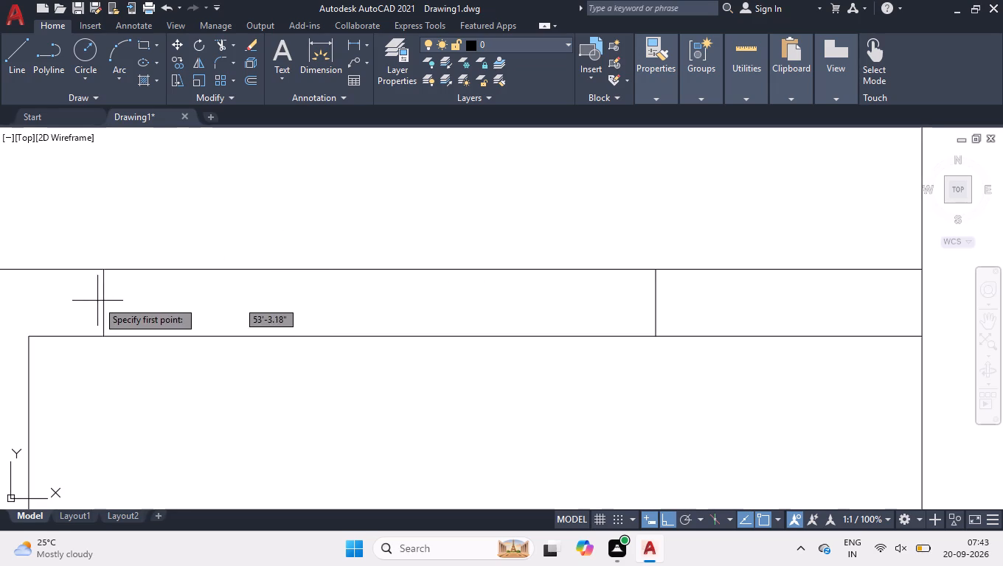
left_click(105, 301)
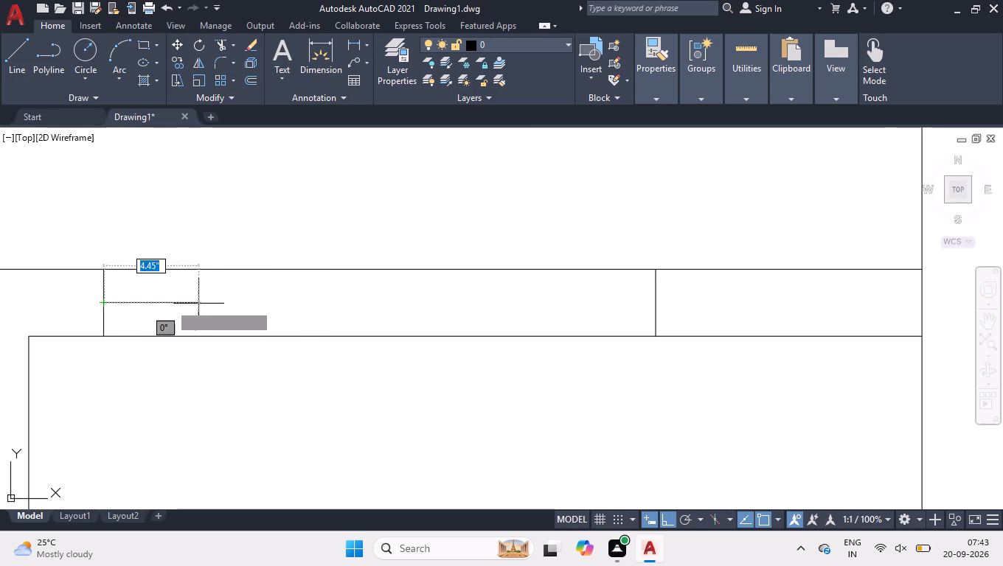
left_click(657, 301)
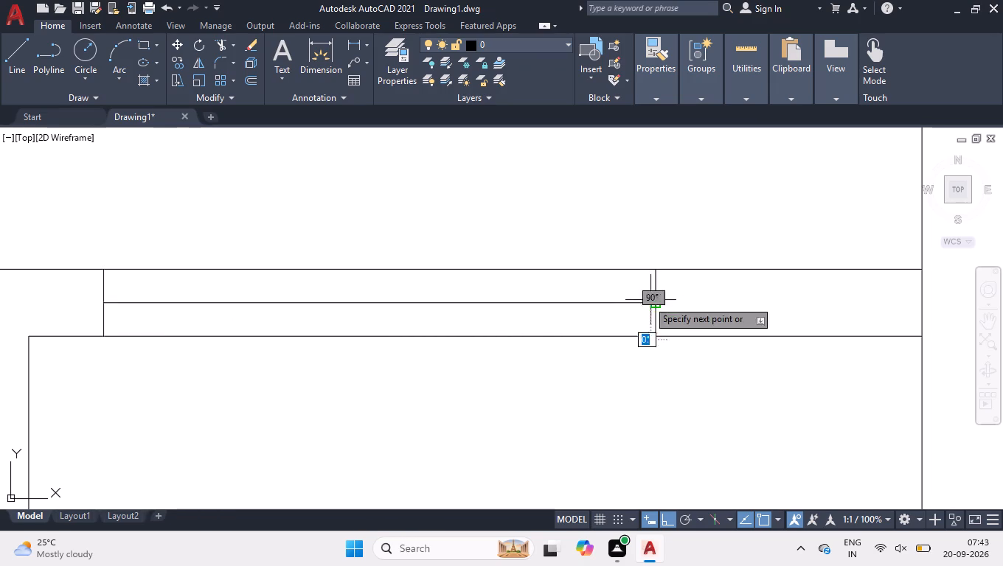
key("space")
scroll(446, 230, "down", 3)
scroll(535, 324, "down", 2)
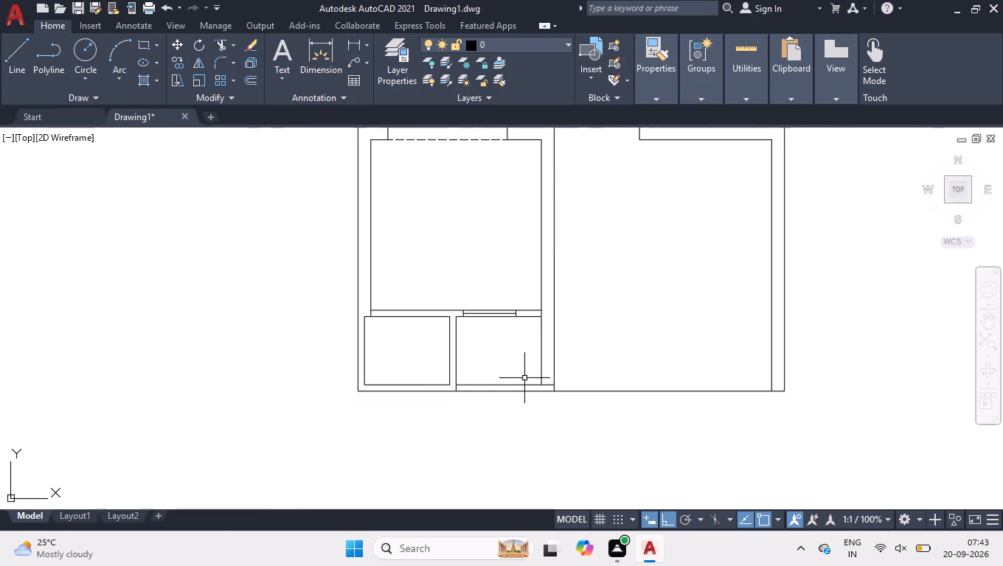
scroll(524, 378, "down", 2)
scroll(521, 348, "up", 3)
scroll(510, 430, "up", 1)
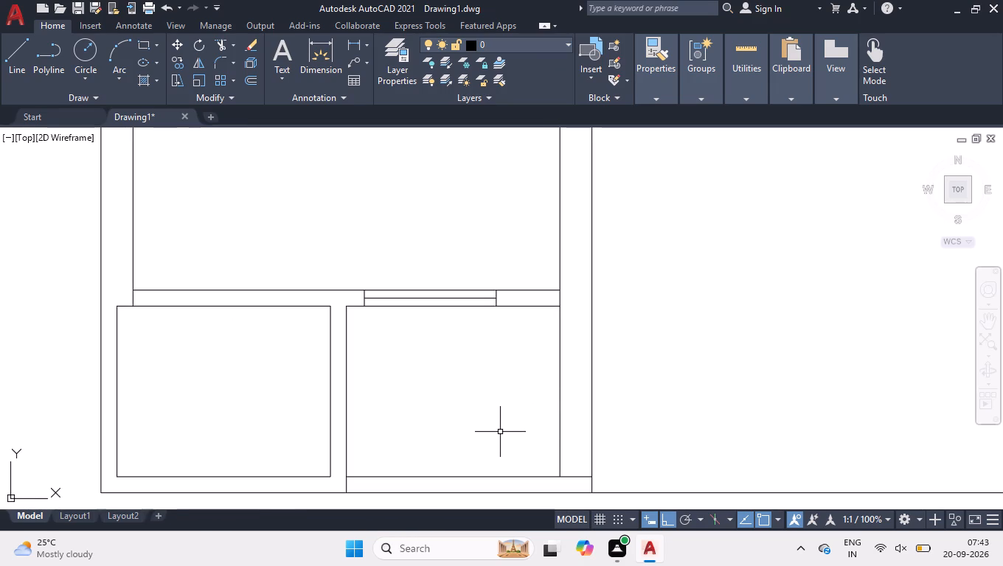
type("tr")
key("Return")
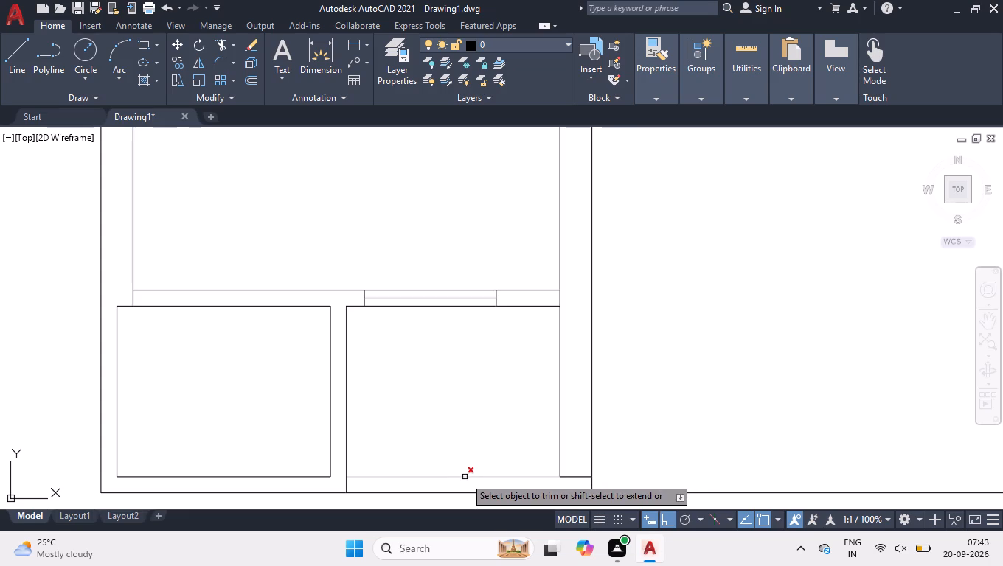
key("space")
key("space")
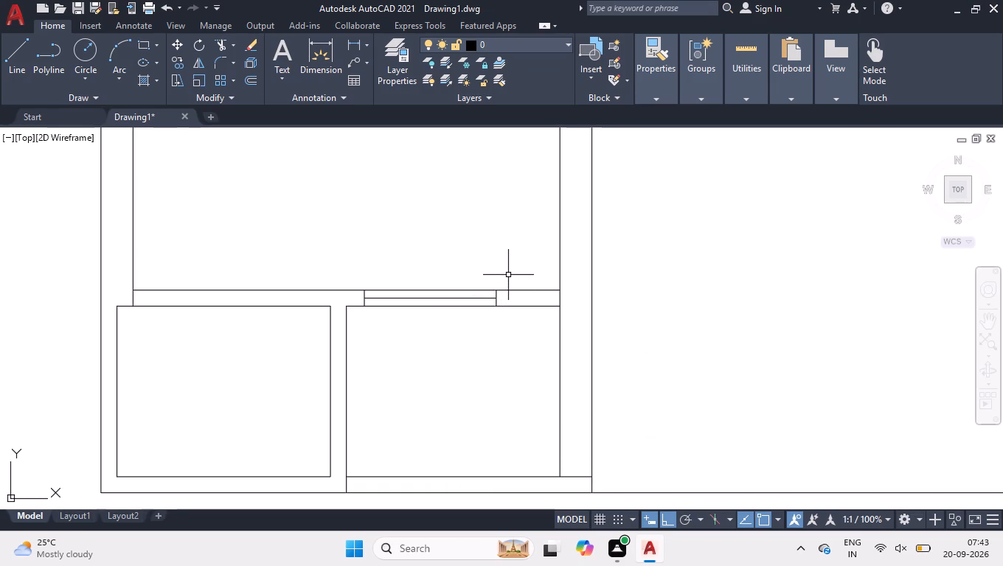
Stretch the right-hand small room's top line 9" to the outer line of its right side wall.
left_click(547, 305)
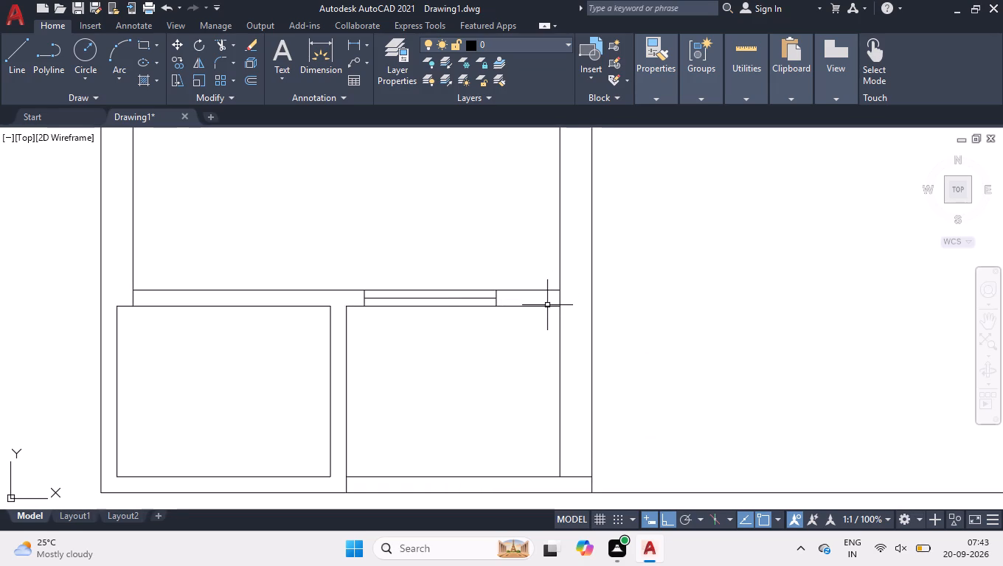
left_click(563, 304)
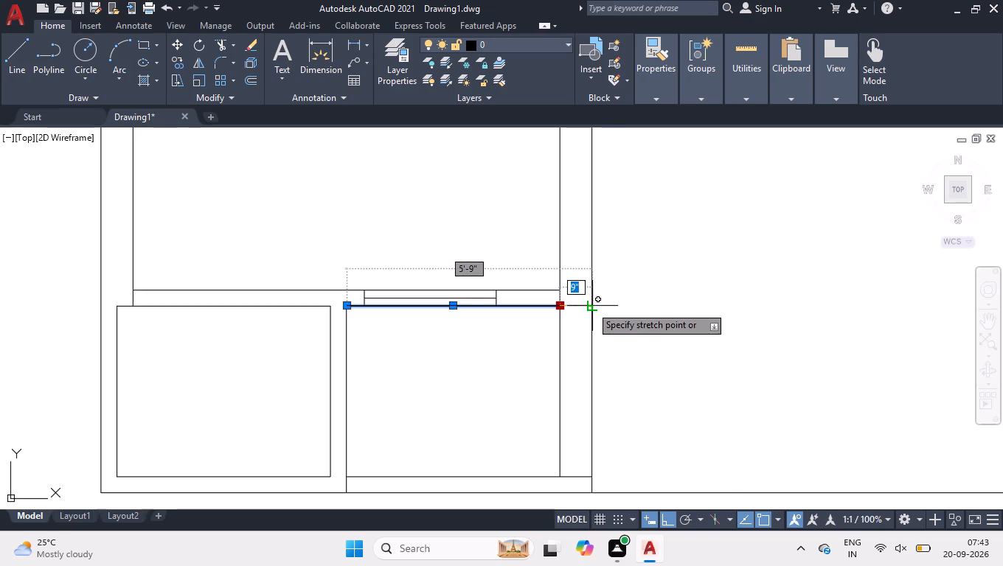
left_click(591, 306)
right_click(585, 310)
left_click(621, 418)
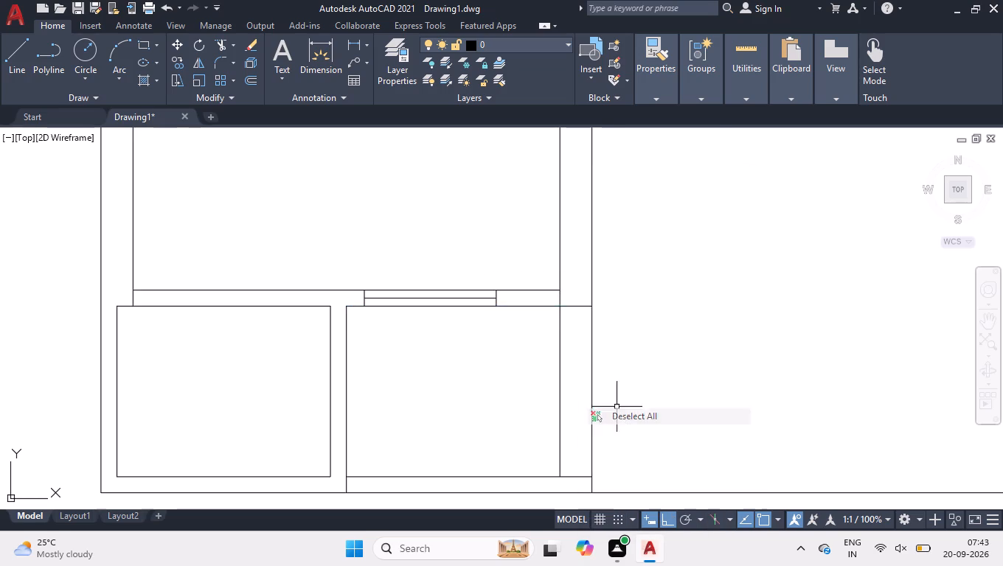
Trim both right side wall lines of the right-hand small room, including the inner line's stub crossing the wall above the room.
type("tr")
key("Return")
left_click(523, 395)
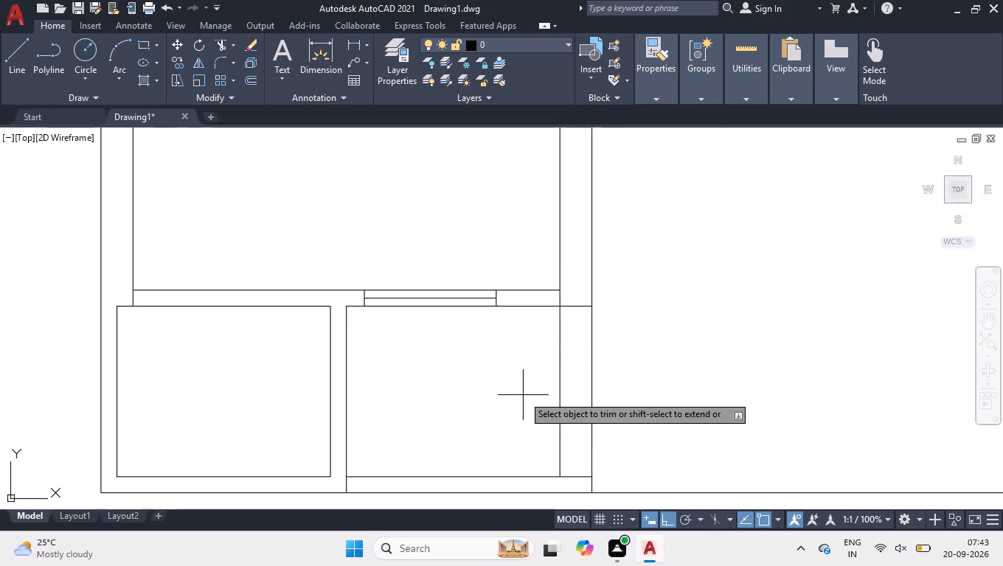
left_click(710, 405)
scroll(468, 397, "down", 1)
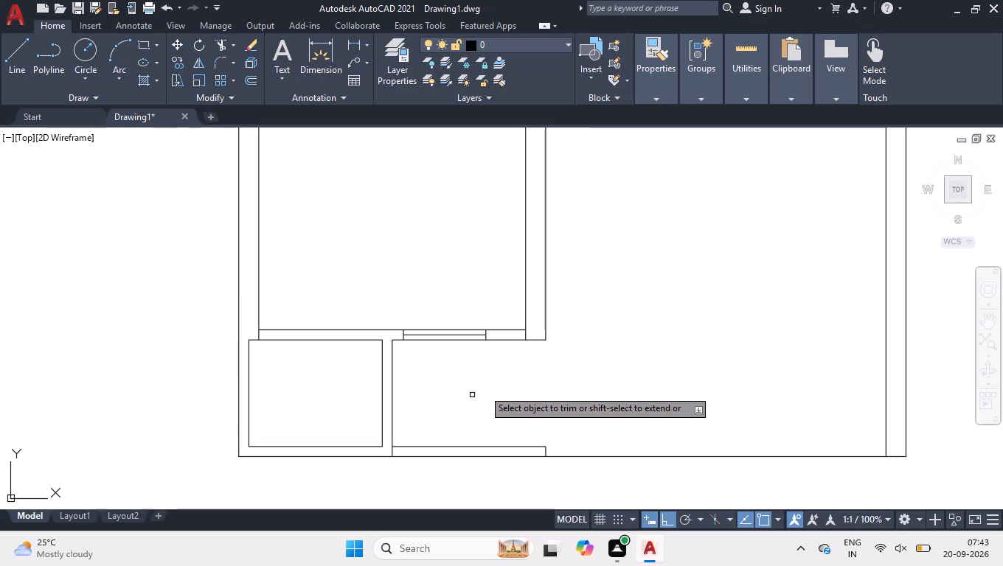
scroll(513, 372, "up", 3)
scroll(551, 237, "up", 2)
left_click(552, 229)
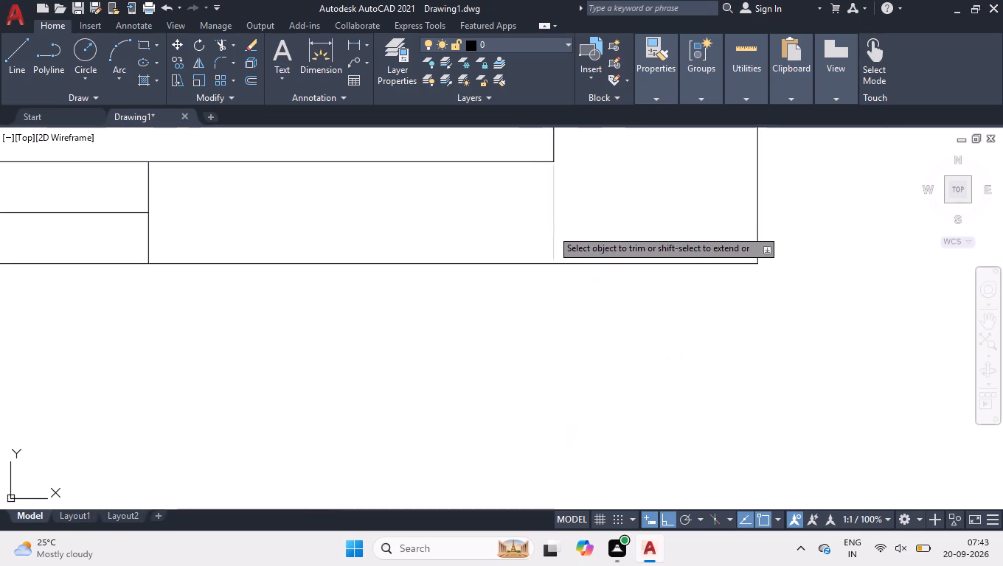
key("space")
scroll(536, 286, "down", 4)
scroll(532, 390, "down", 2)
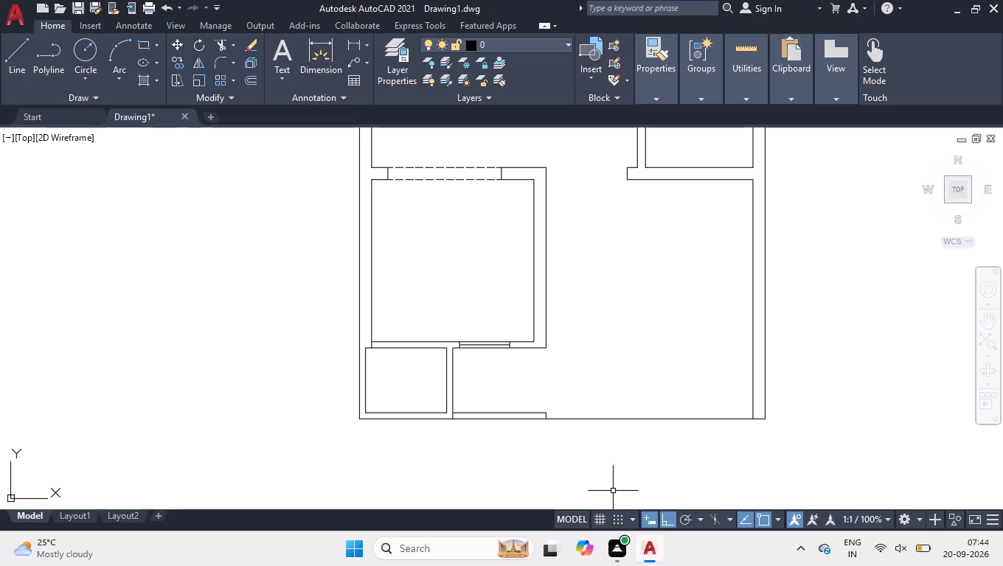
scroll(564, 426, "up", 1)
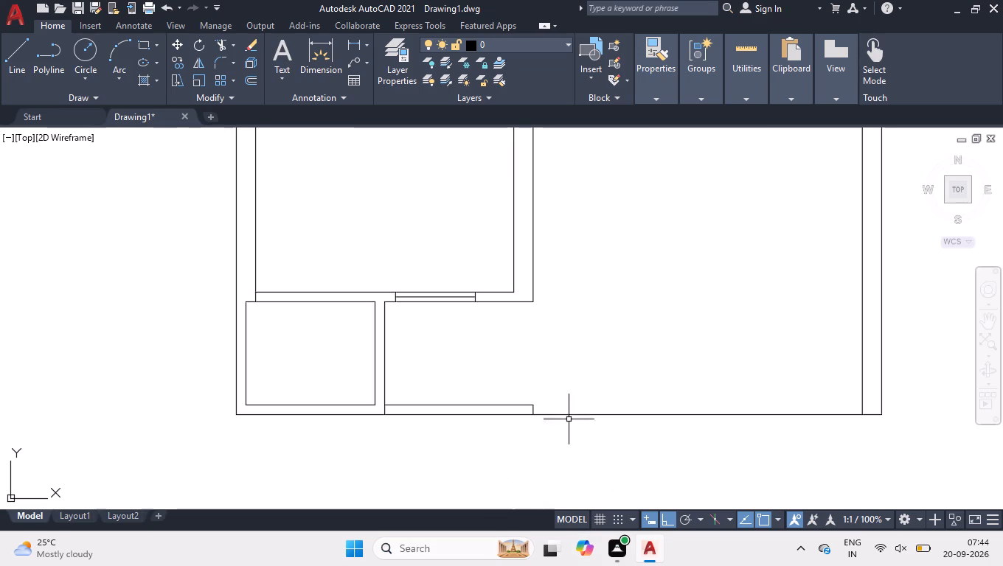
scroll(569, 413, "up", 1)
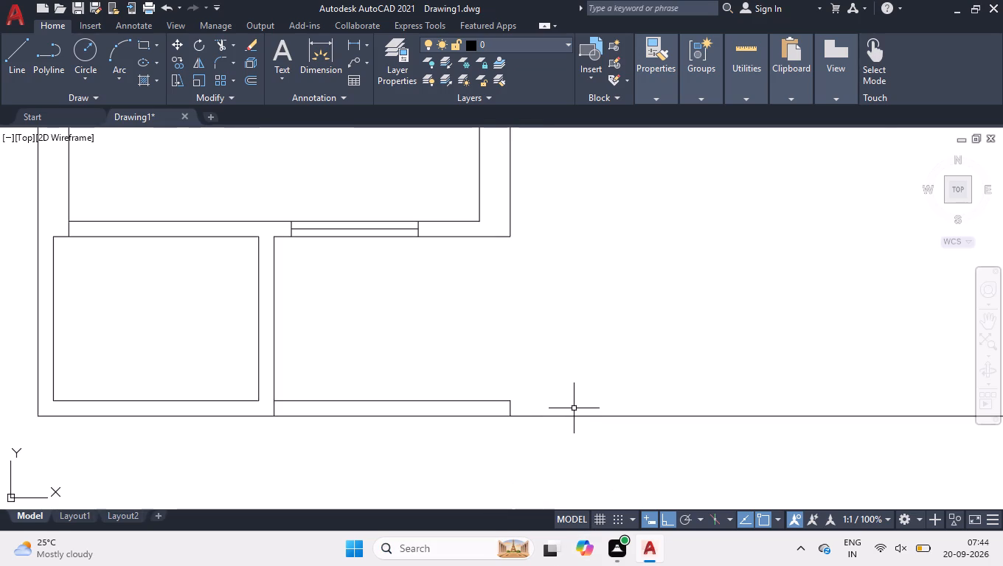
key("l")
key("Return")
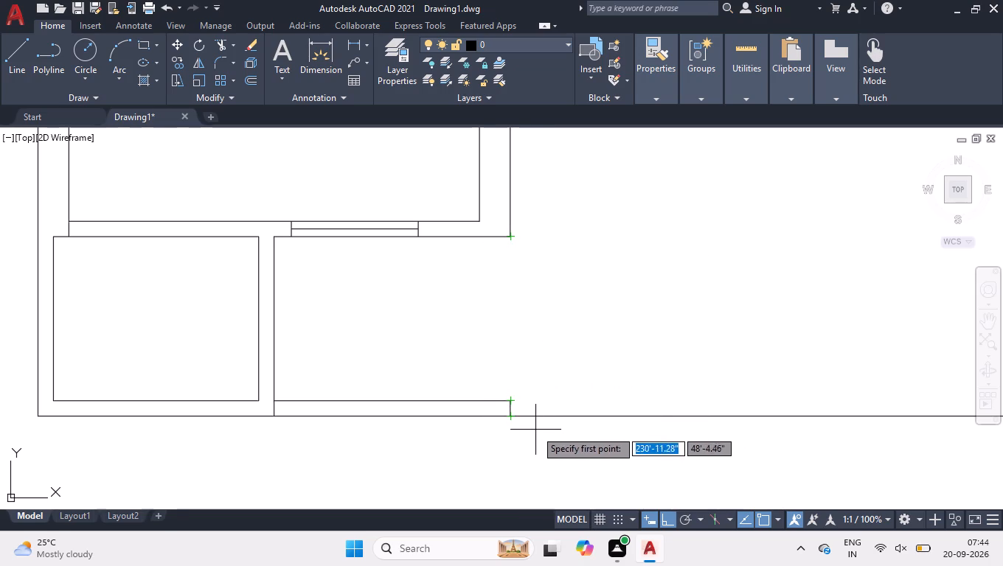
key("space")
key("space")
Stretch the short vertical line at the open end of the right-hand small room's bottom wall 4.5" upward.
left_click_drag(496, 390, 498, 397)
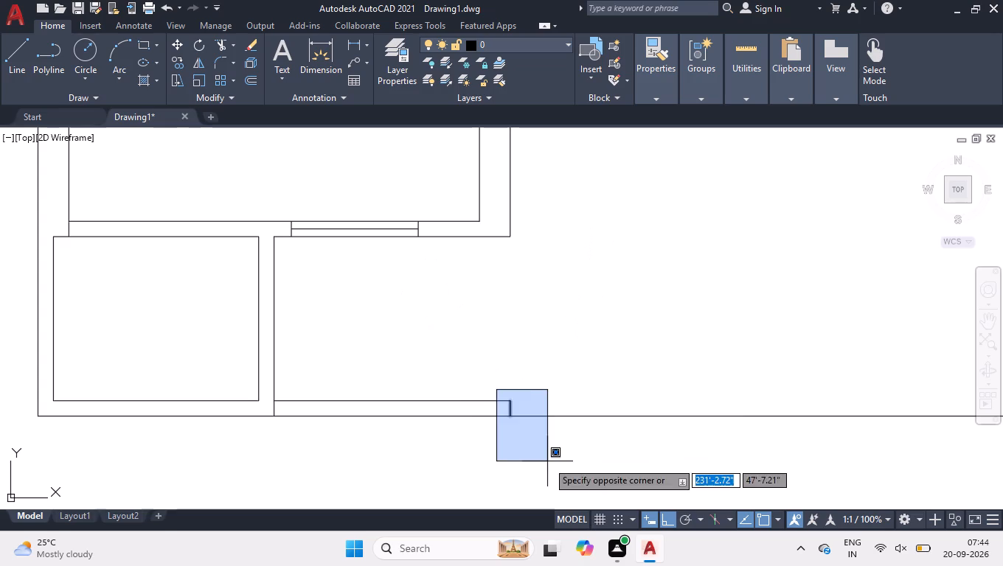
left_click(547, 461)
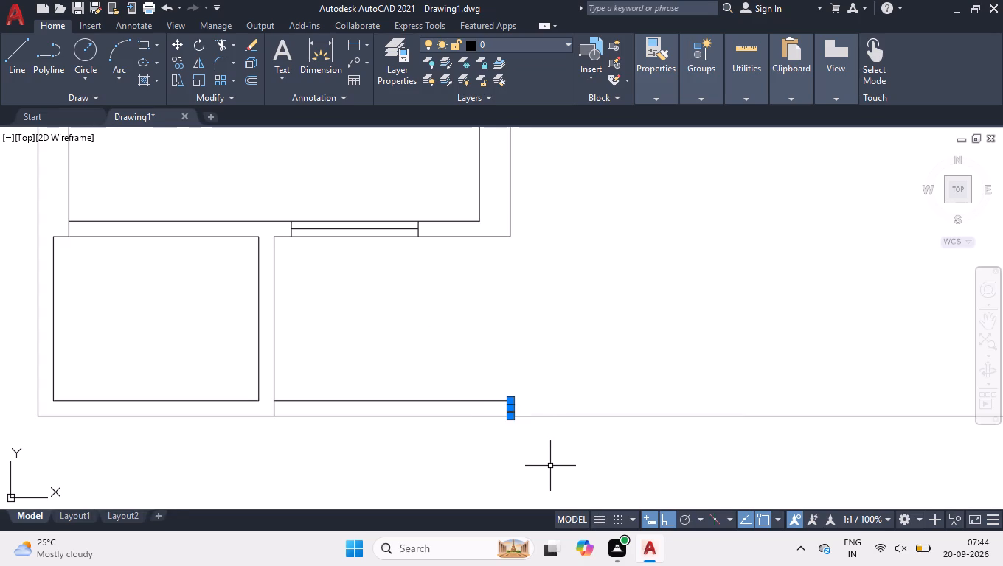
scroll(516, 454, "up", 2)
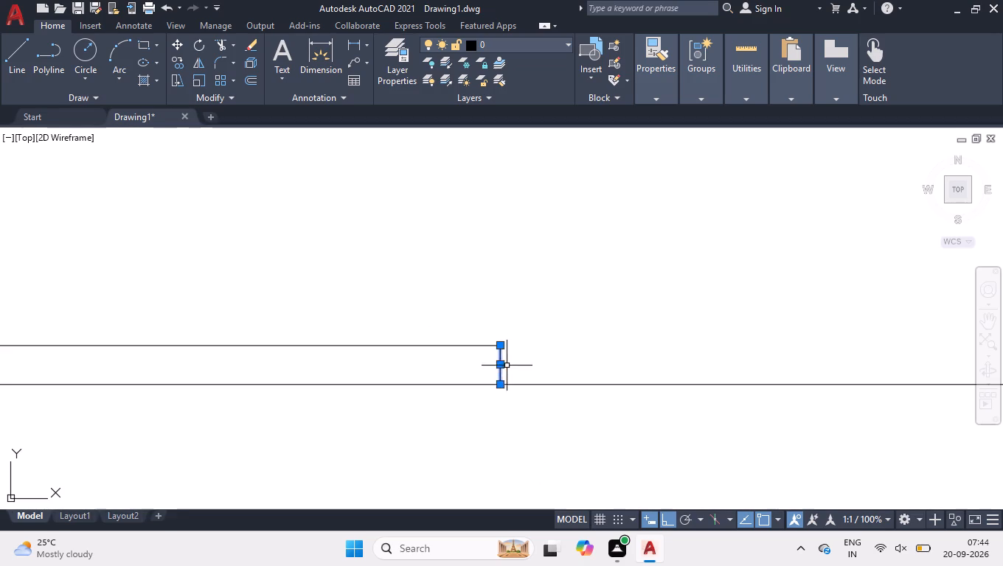
left_click(499, 349)
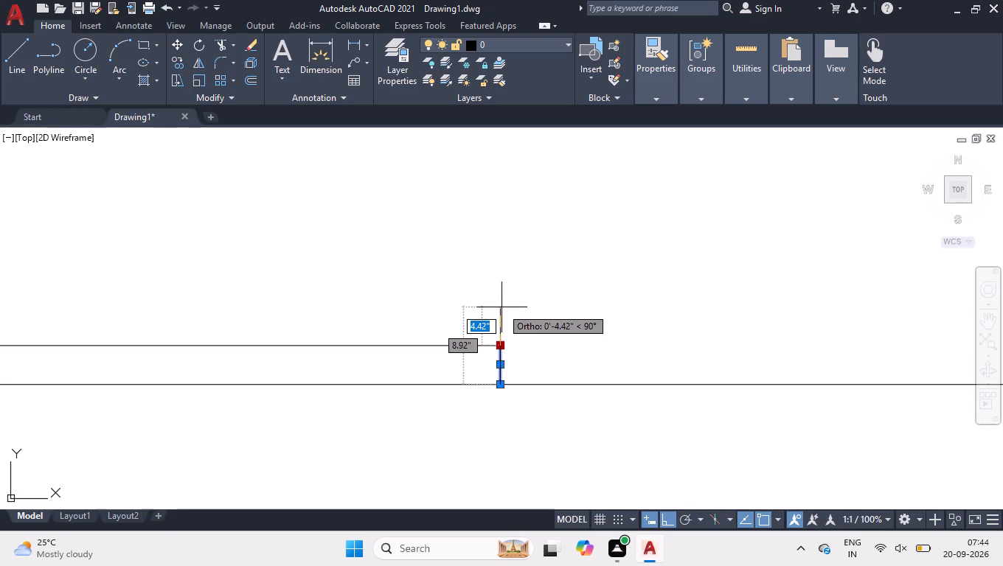
type("4.5")
key("Return")
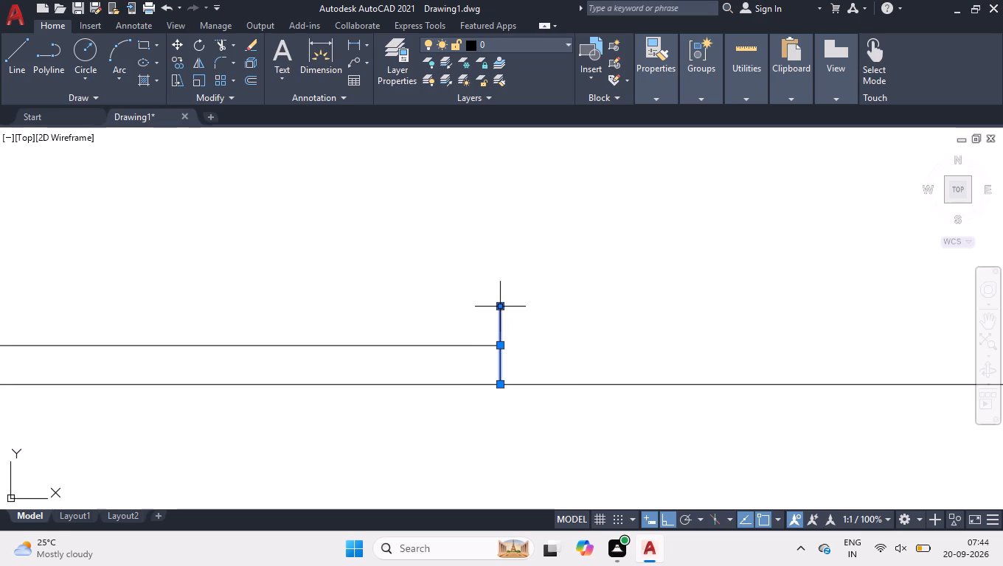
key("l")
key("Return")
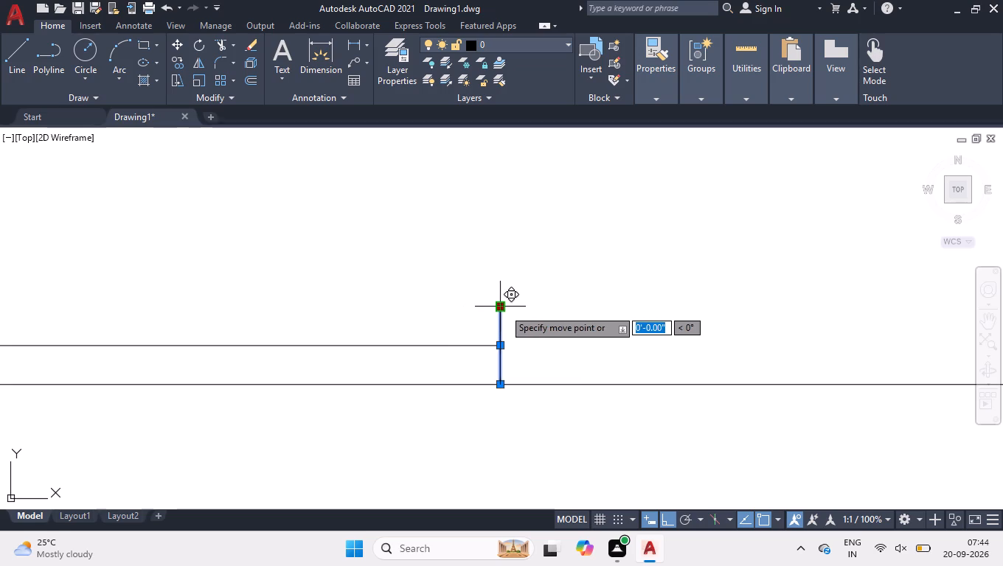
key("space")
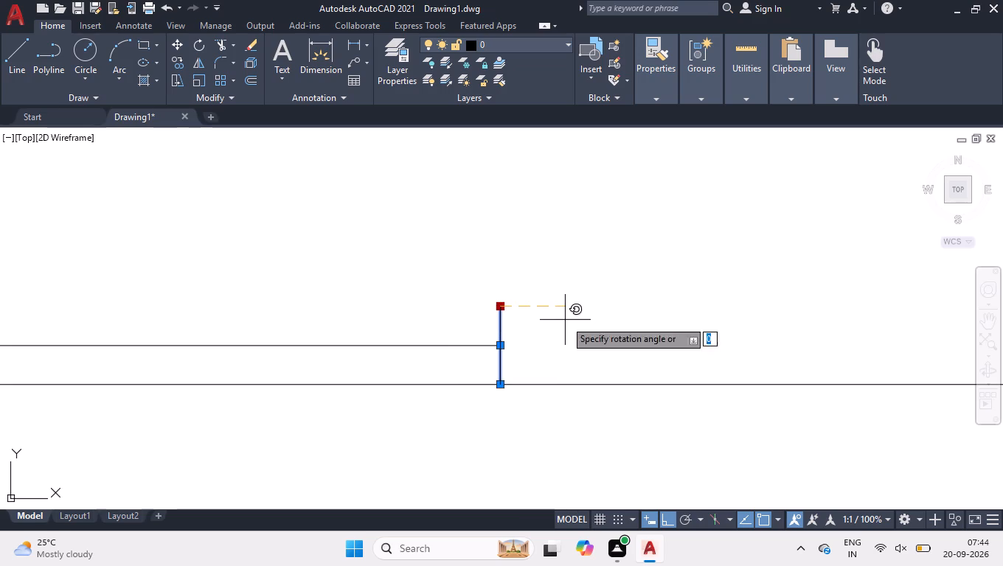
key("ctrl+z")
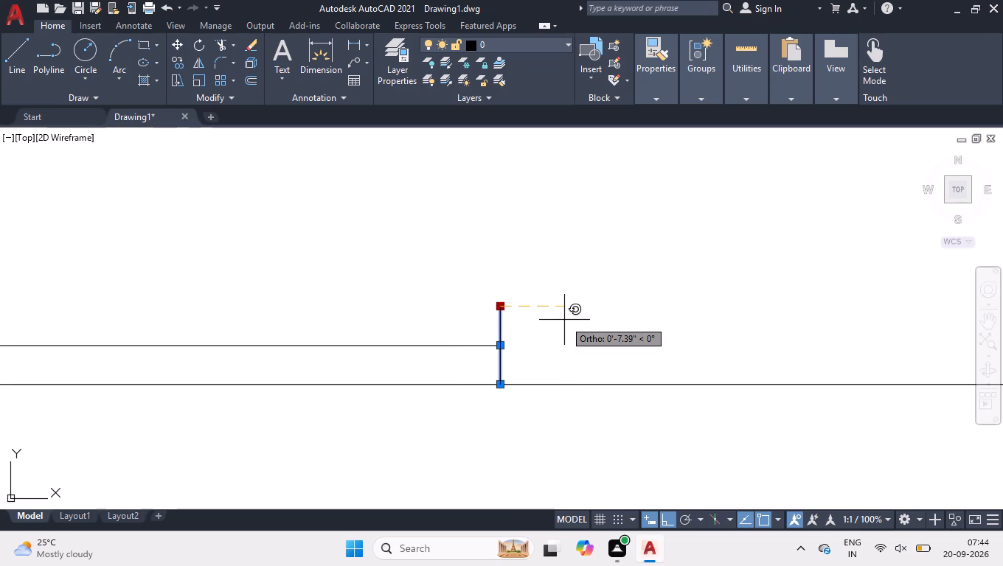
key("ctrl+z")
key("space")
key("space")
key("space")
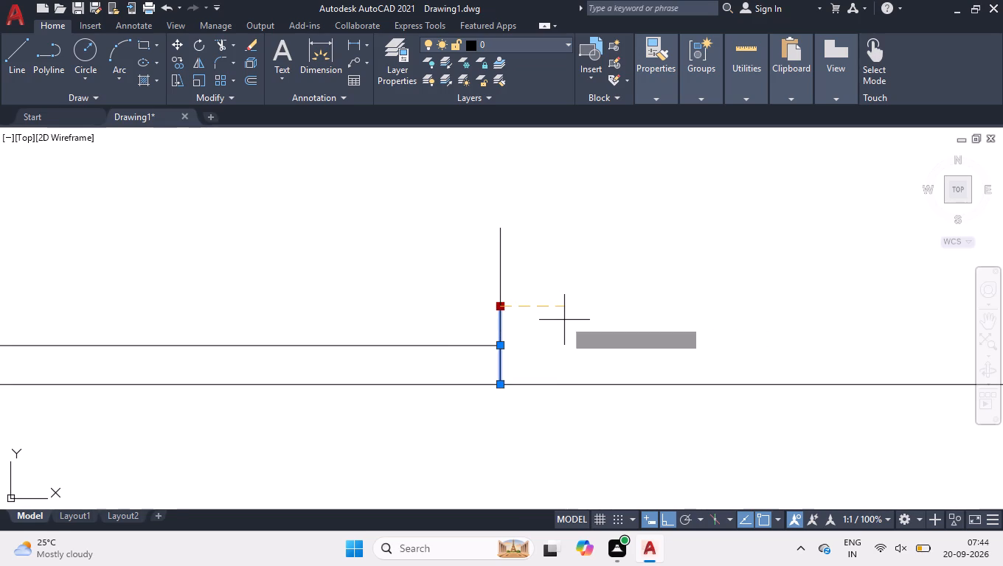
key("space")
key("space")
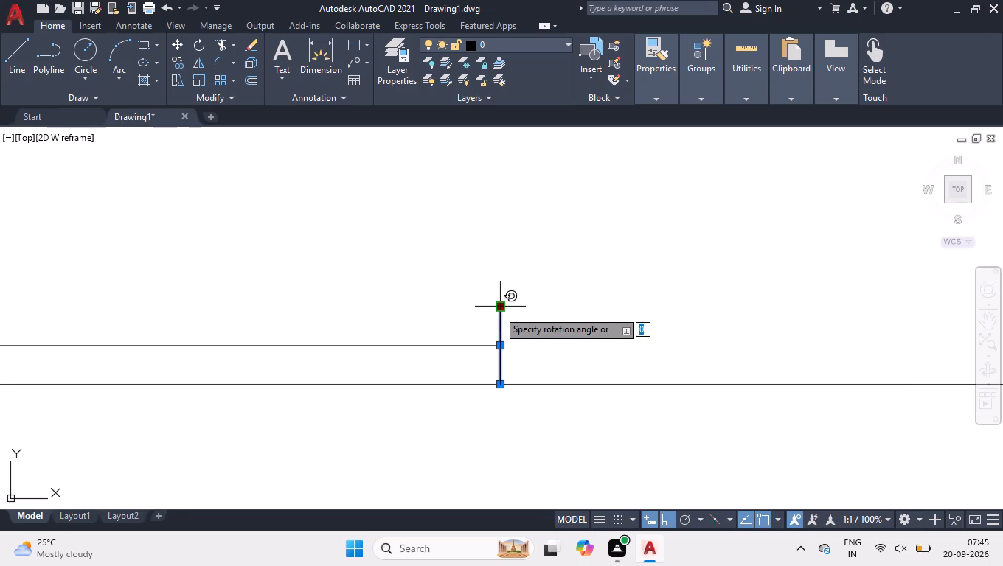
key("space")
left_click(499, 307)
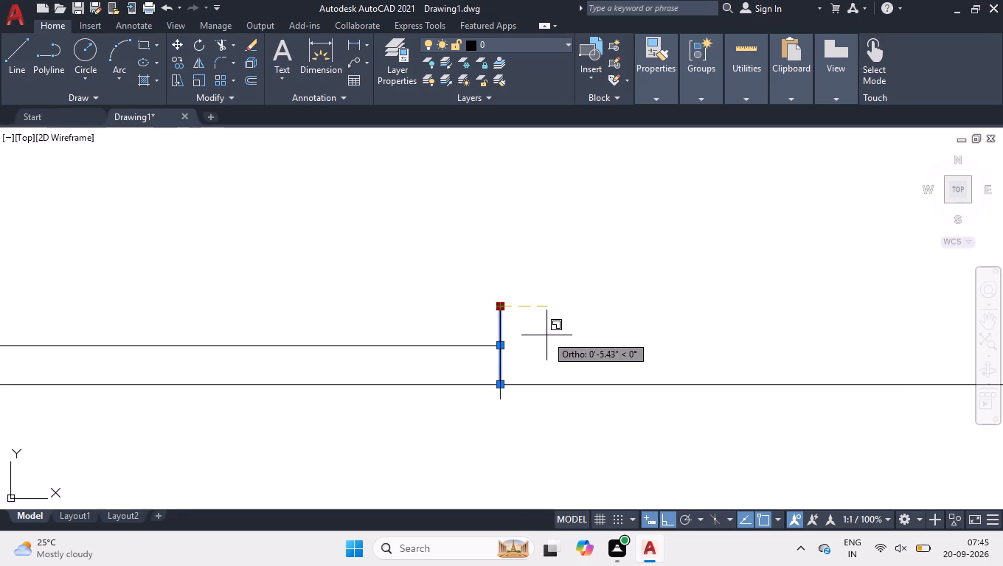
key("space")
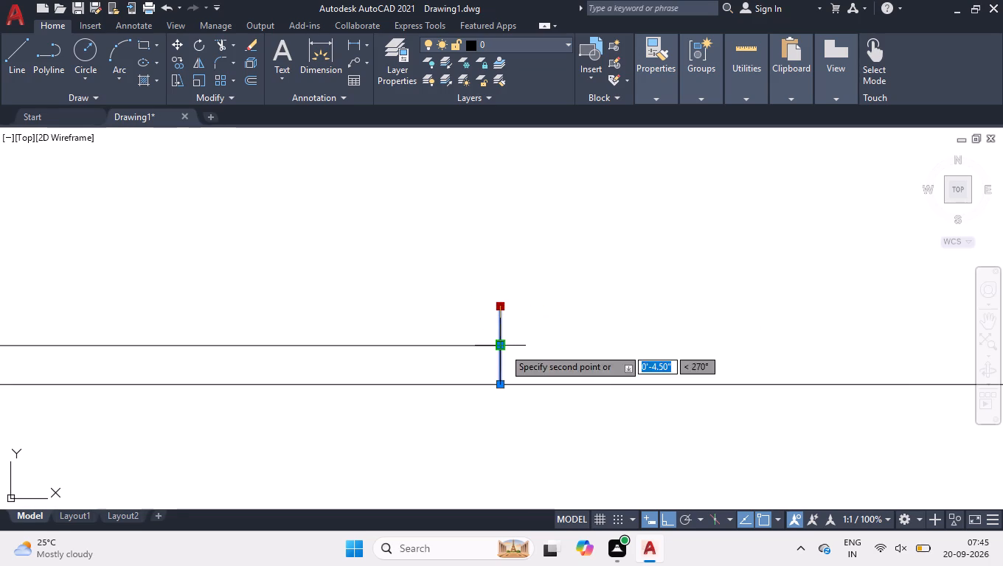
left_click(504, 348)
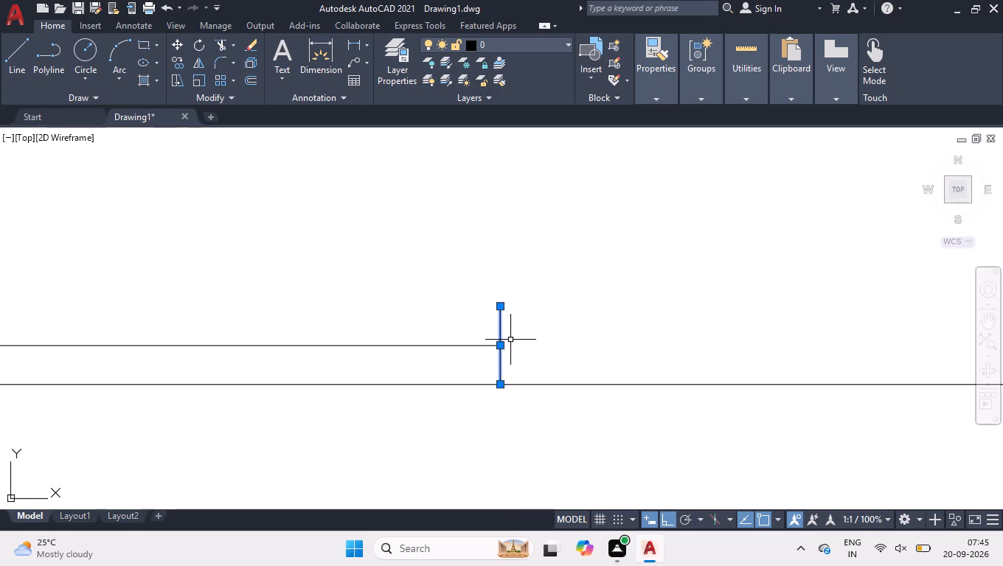
Draw a 9" line to the right from the short vertical's top end and down to the outer bottom line, closing a square column.
key("l")
key("Return")
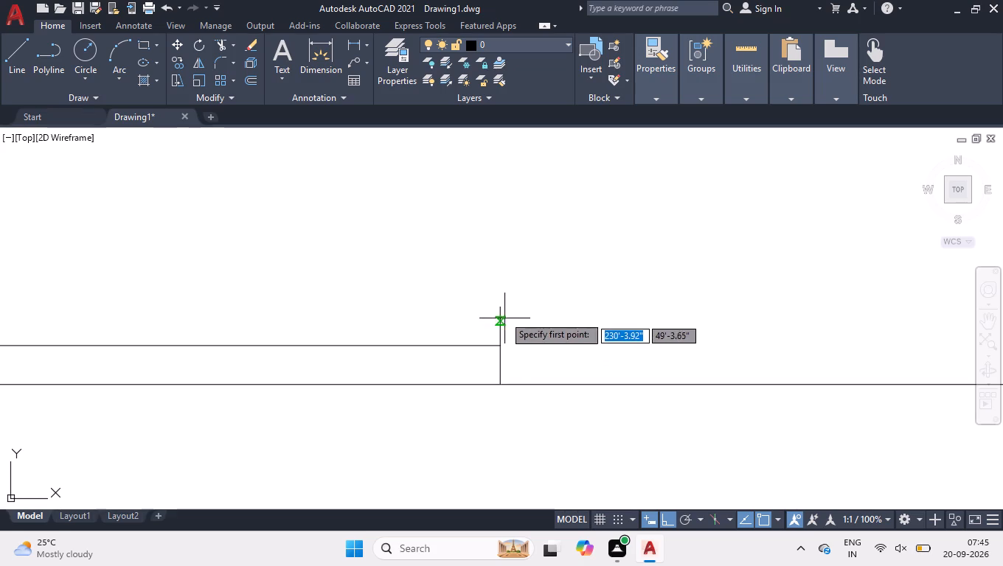
left_click(499, 308)
key("9")
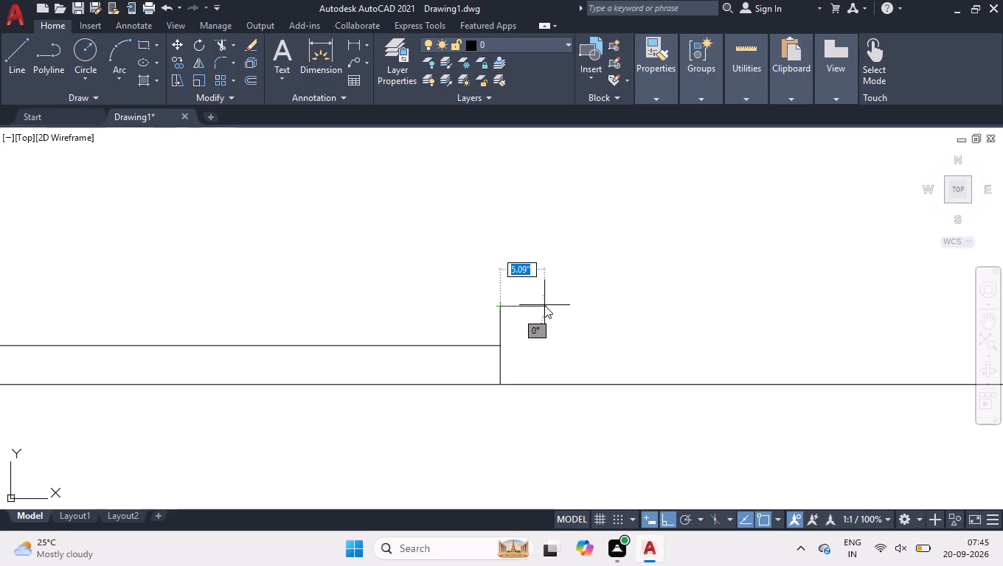
key("Return")
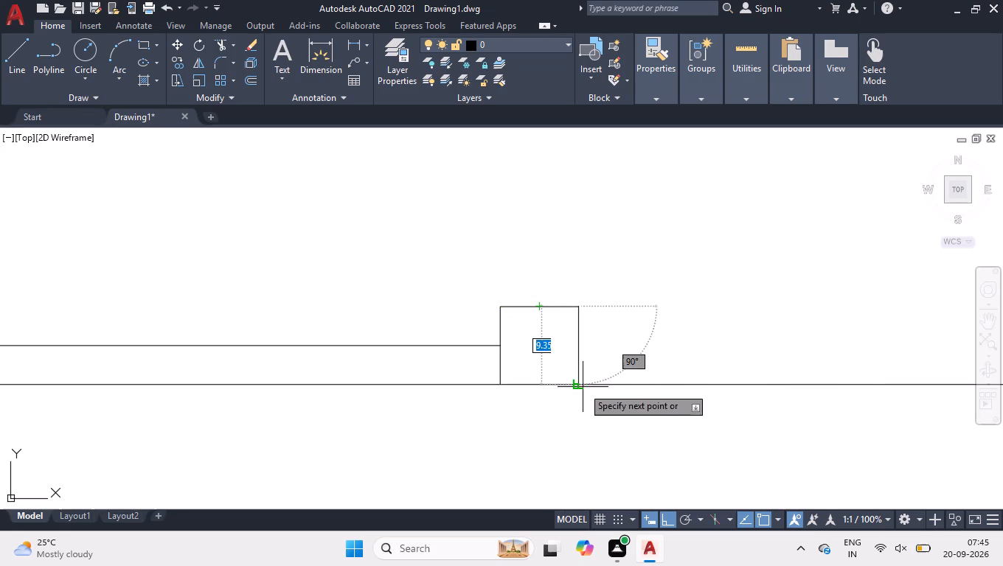
left_click(583, 385)
key("space")
Set the colour of the inner bottom wall line between the partition and the square column to Color 254.
scroll(532, 329, "down", 2)
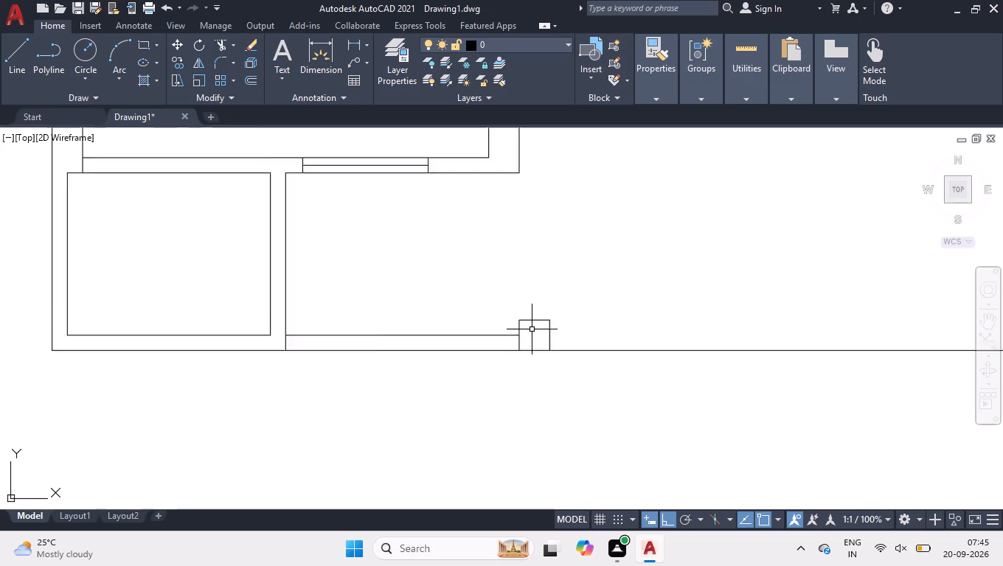
scroll(532, 329, "down", 1)
scroll(554, 389, "down", 1)
scroll(530, 345, "up", 3)
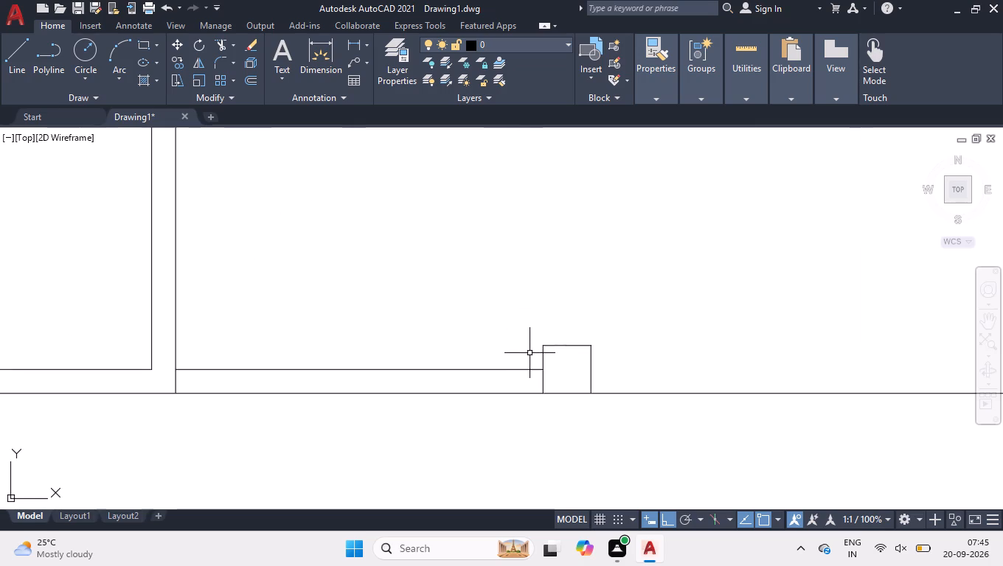
left_click(495, 369)
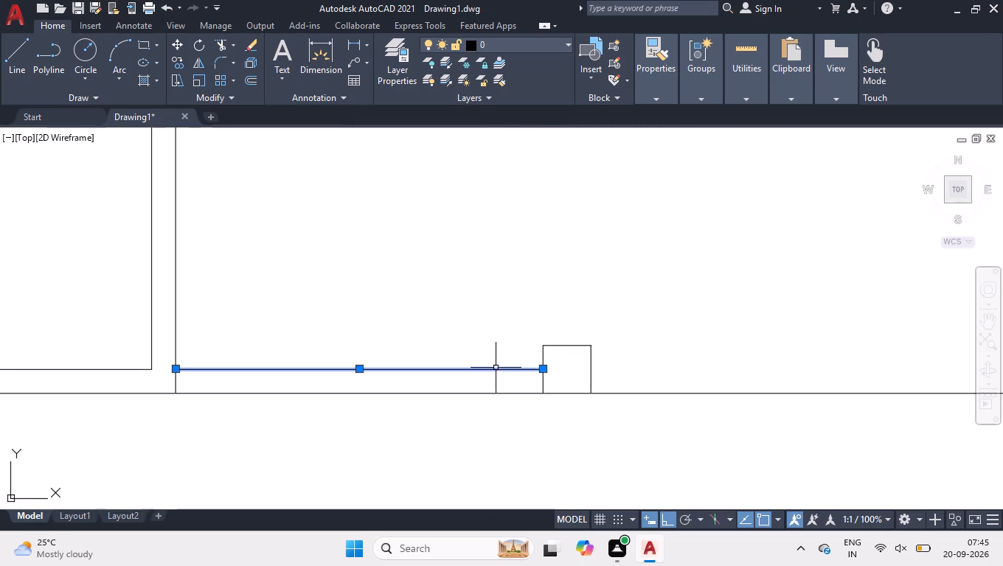
key("ctrl+1")
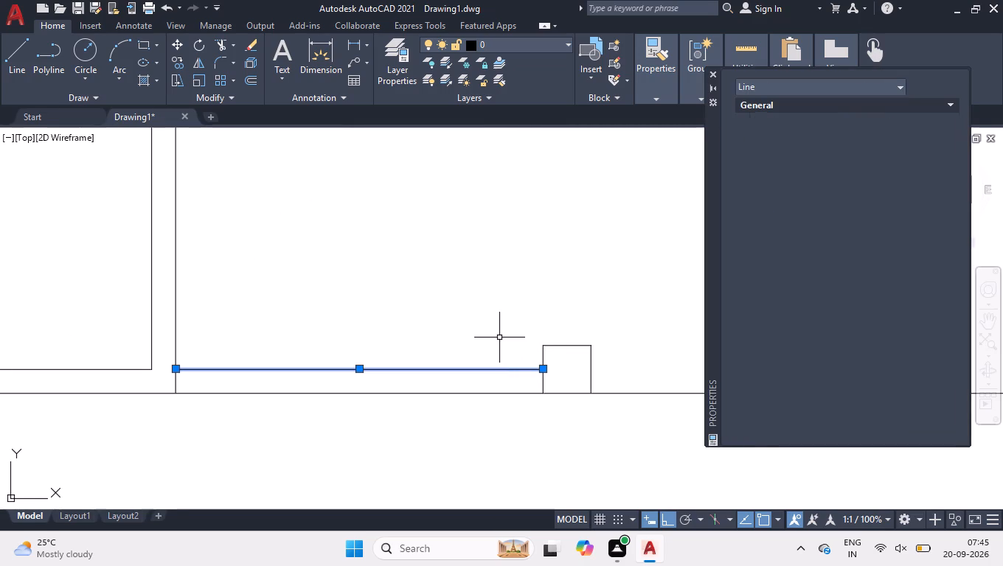
double_click(914, 119)
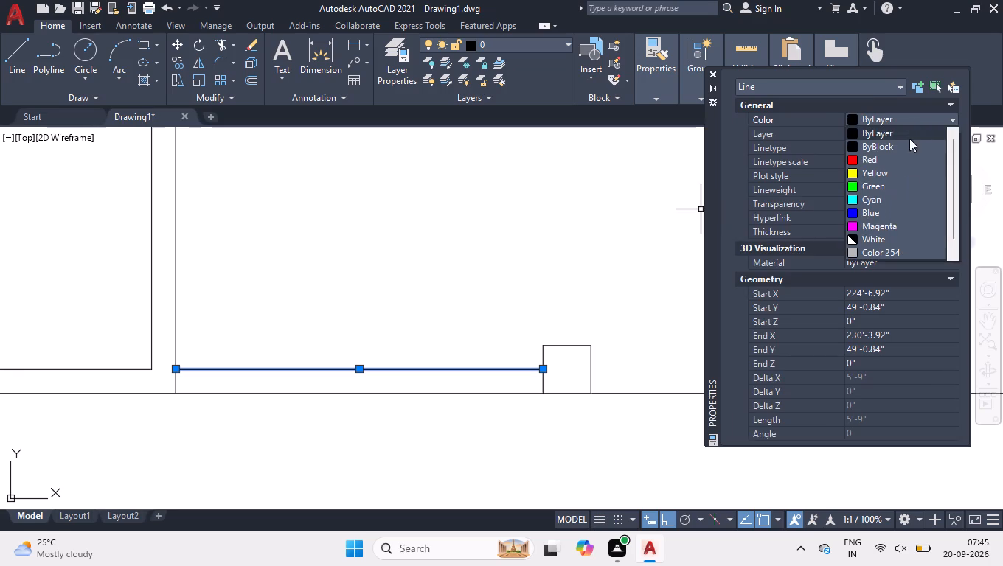
left_click(895, 251)
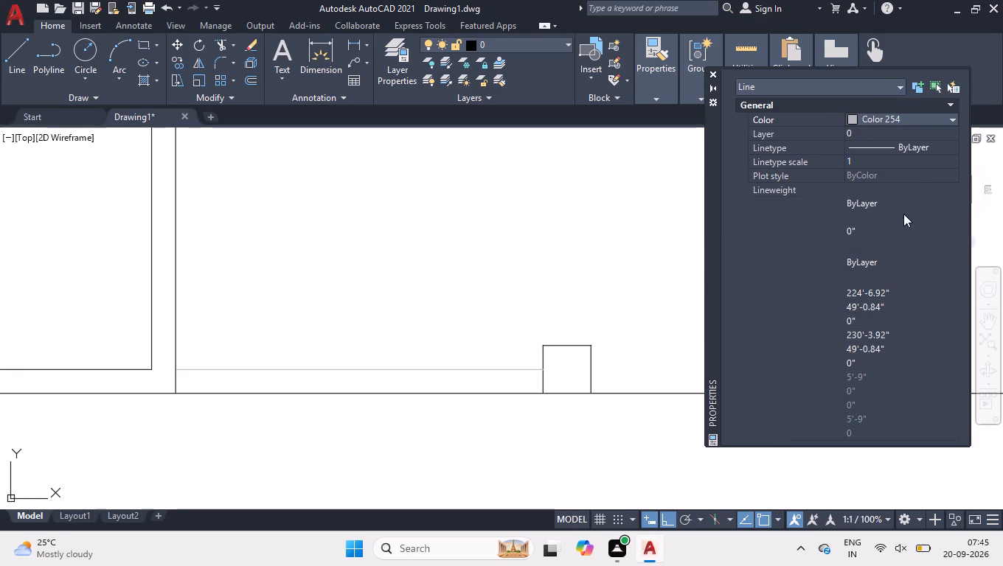
left_click(715, 74)
right_click(676, 285)
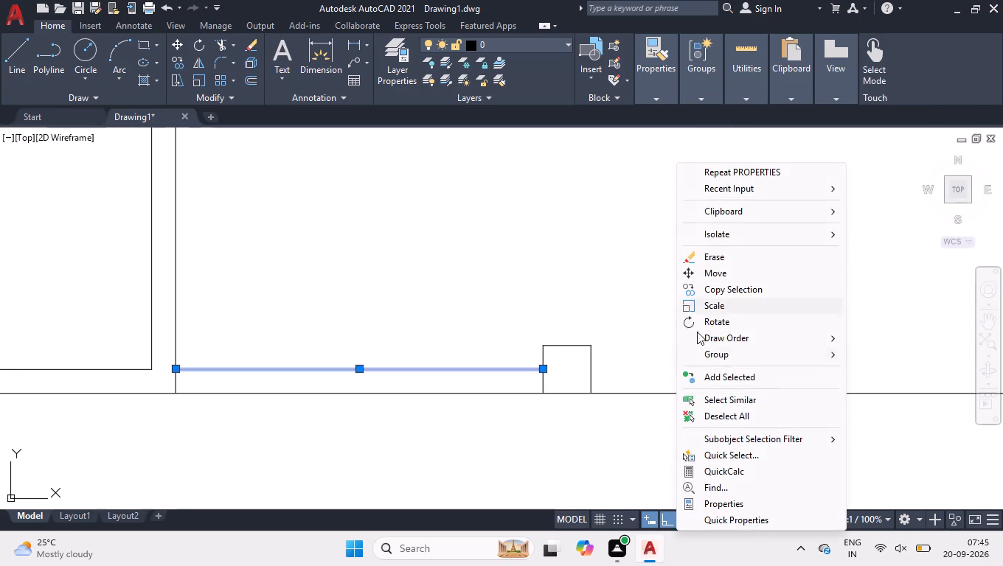
left_click(728, 411)
Examine the whole plan, and the bottom wall around the small rooms and the square column up close.
scroll(535, 374, "down", 4)
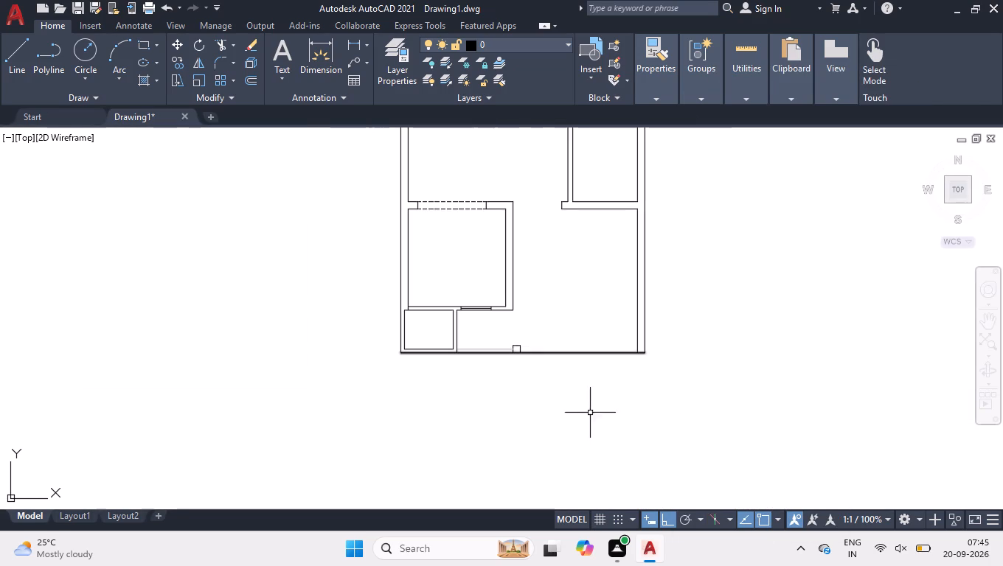
left_click(961, 192)
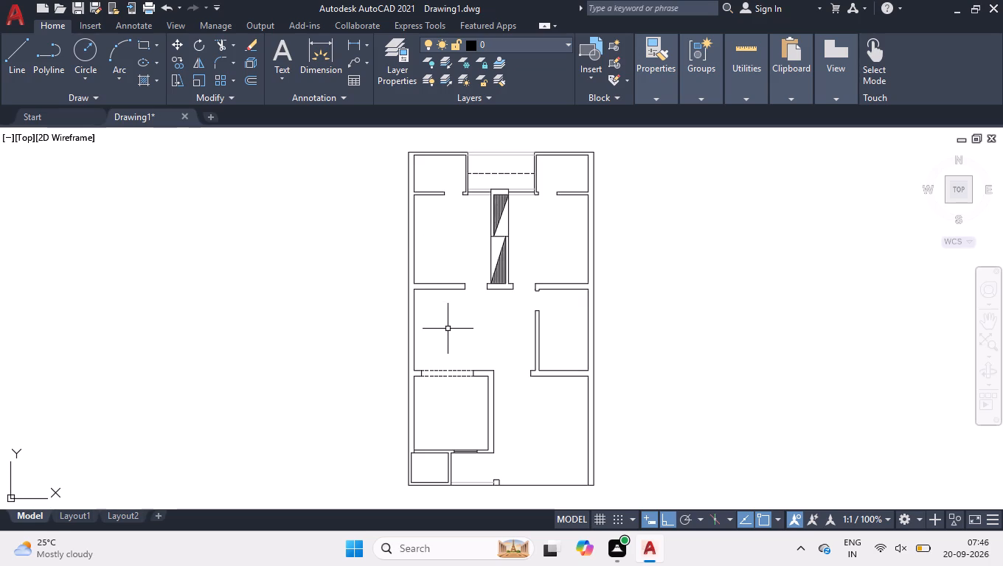
scroll(463, 479, "up", 2)
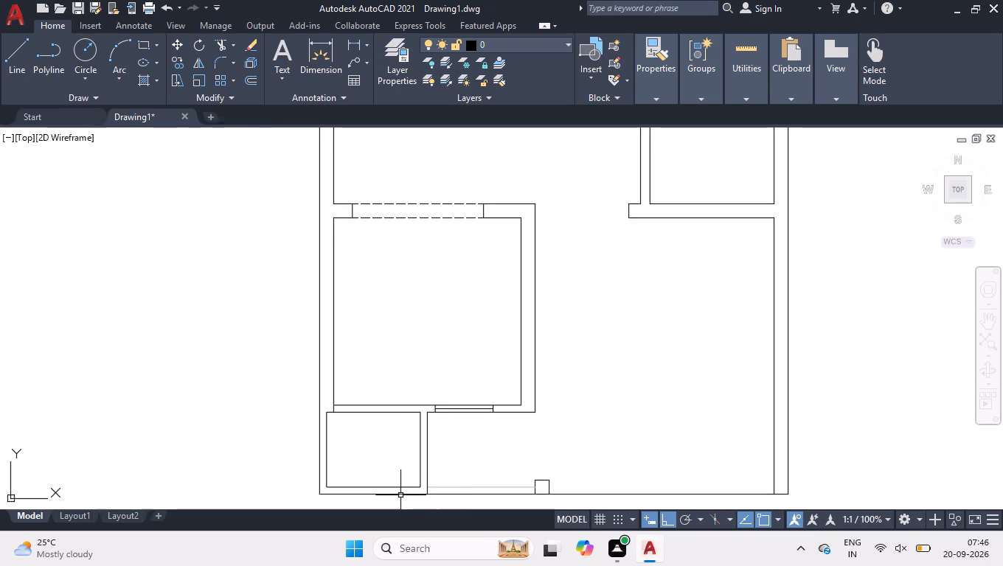
scroll(399, 496, "up", 2)
scroll(483, 461, "up", 1)
scroll(392, 343, "down", 1)
scroll(408, 475, "up", 1)
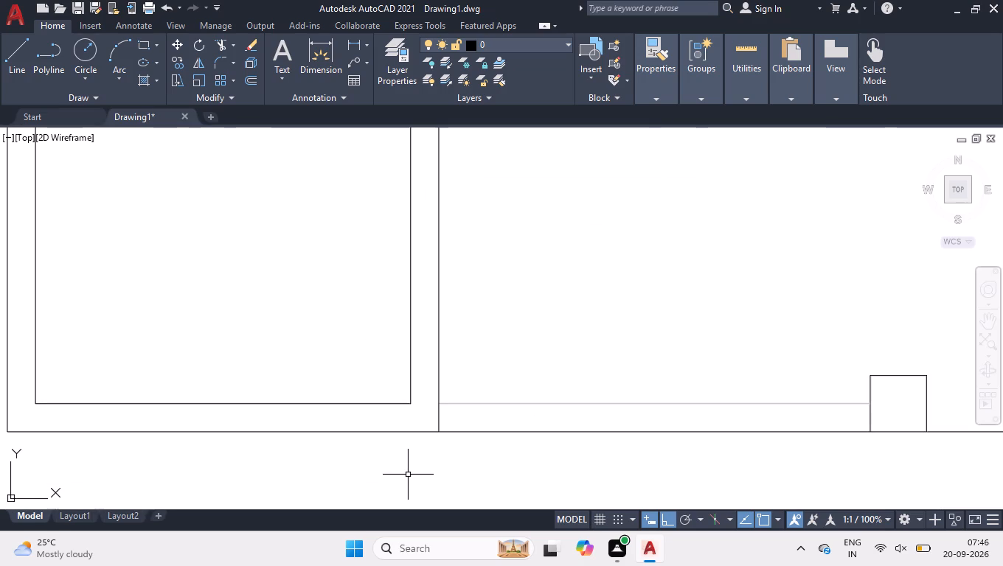
Draw a short line straight across the partition between the two small rooms, about 6" below the partition's top end.
scroll(408, 470, "down", 1)
key("l")
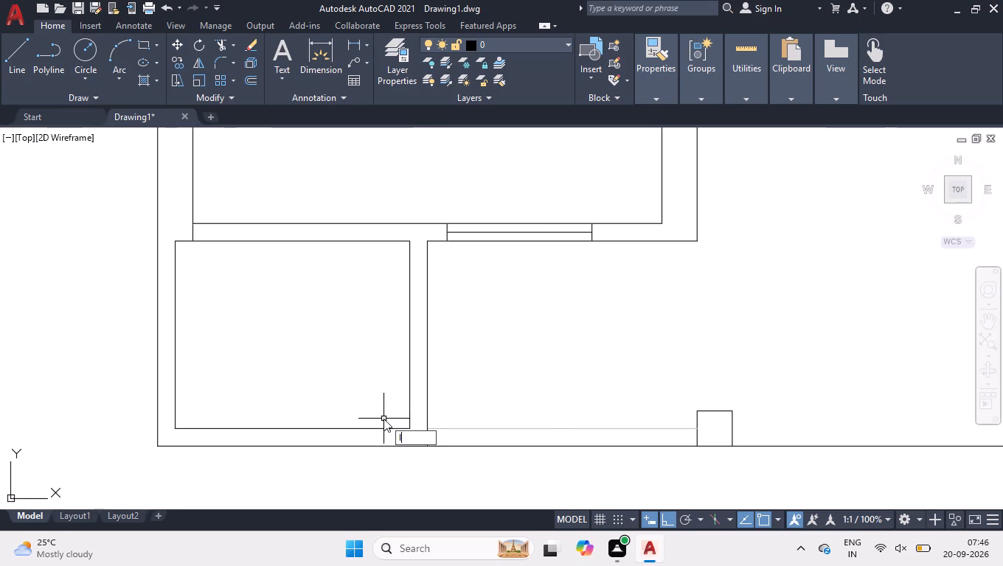
key("Return")
scroll(407, 396, "up", 1)
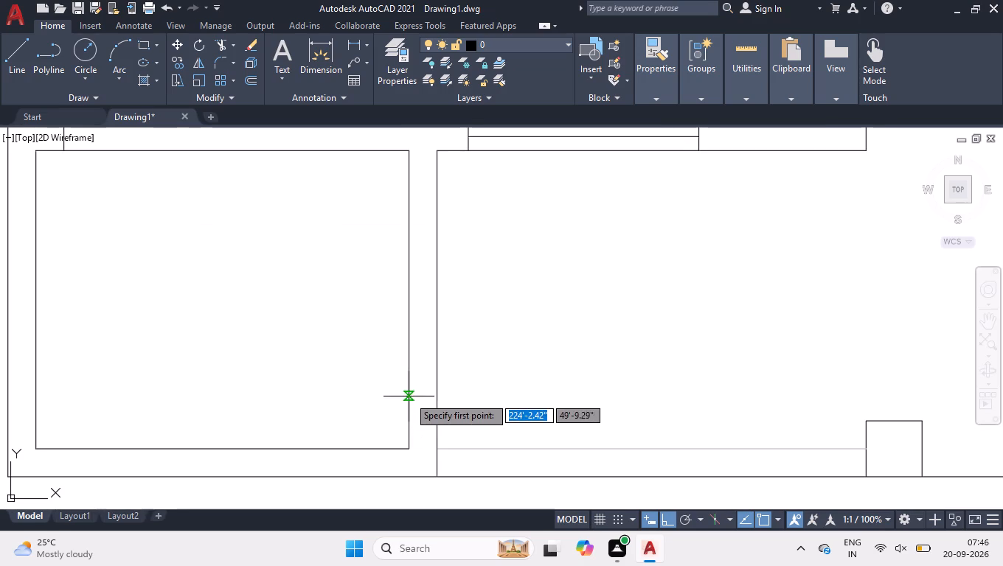
left_click(410, 188)
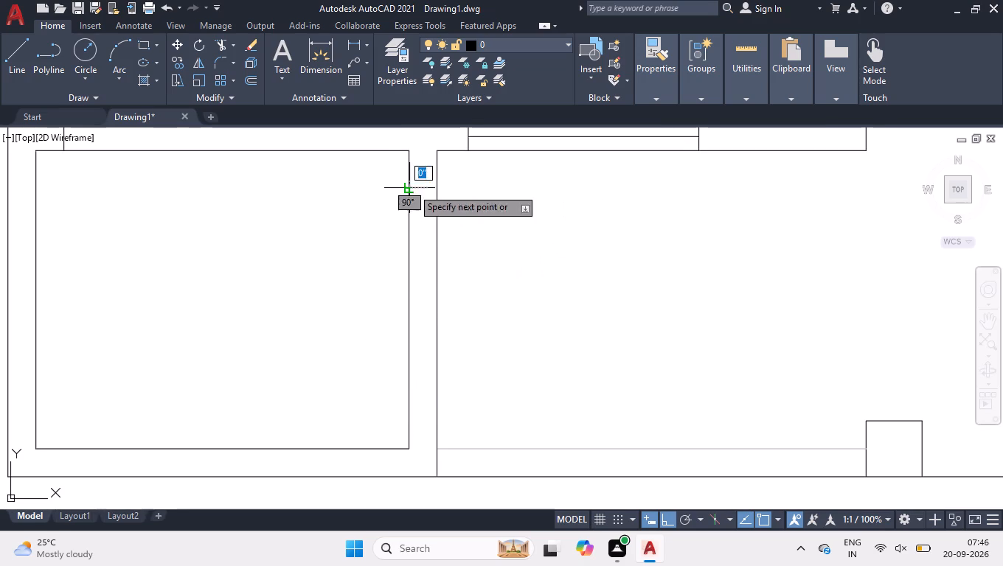
left_click(439, 184)
key("Return")
Offset the short line across the partition 2'6" downward to mark the other side of the opening.
type("off")
key("Return")
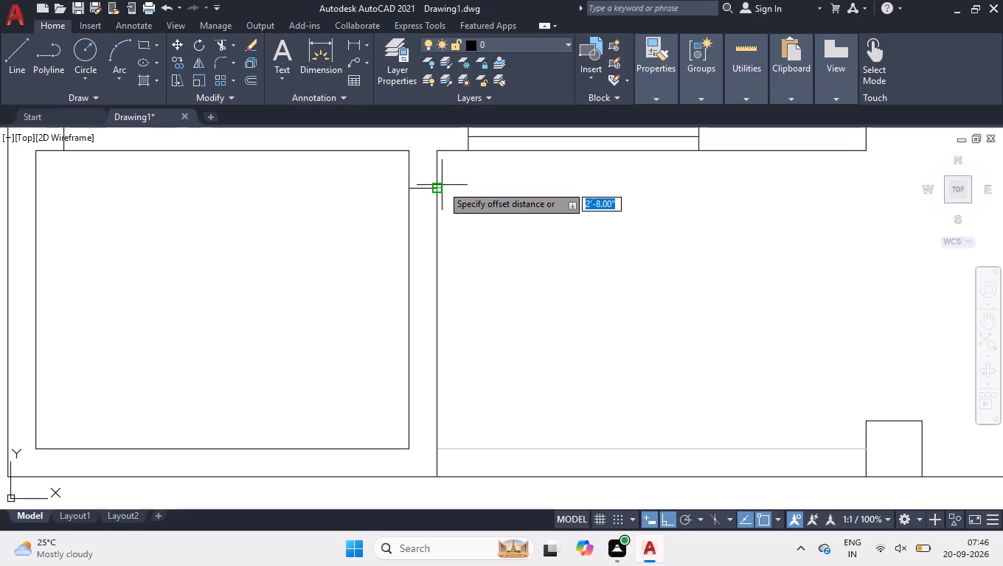
key("2")
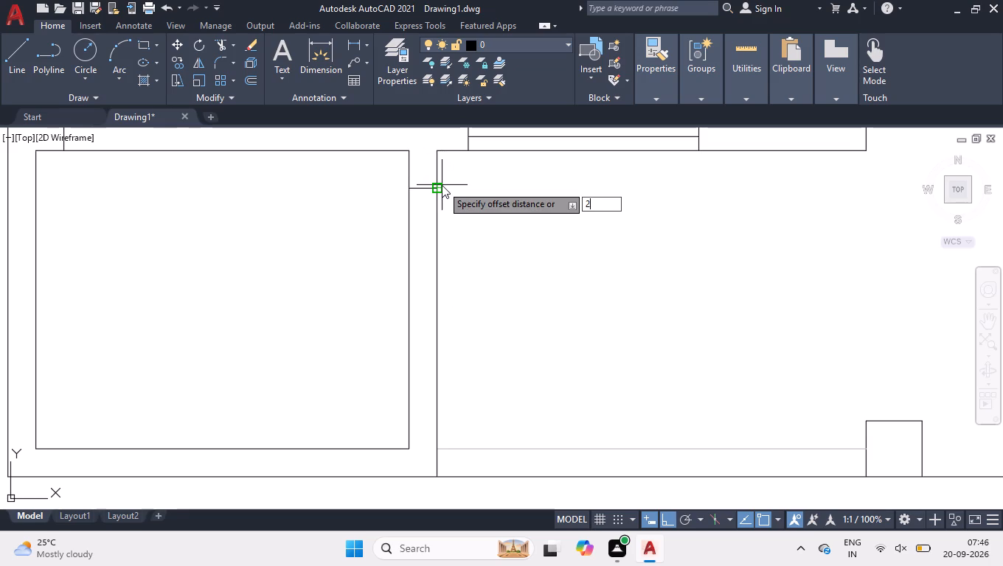
type("'6")
key("Return")
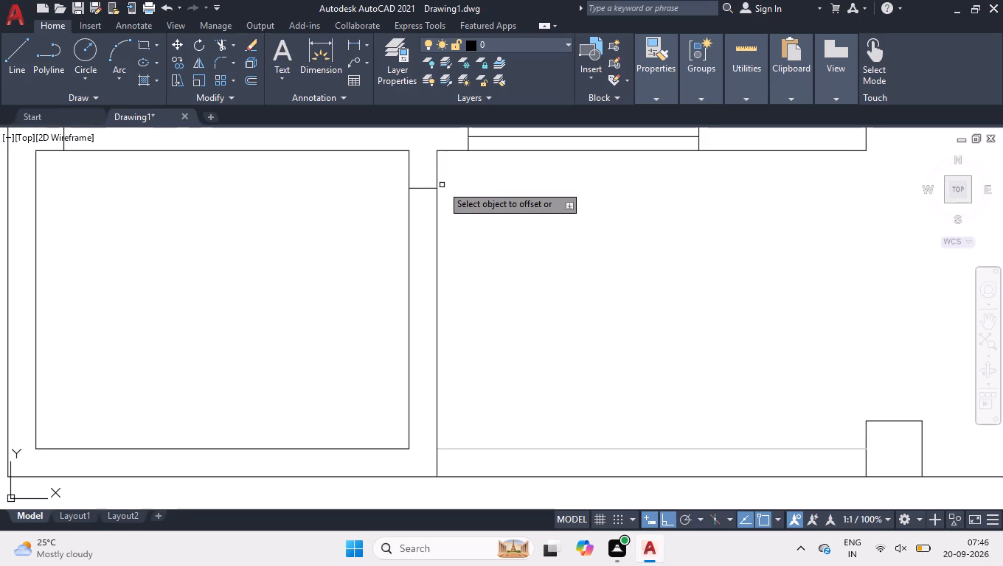
left_click(428, 189)
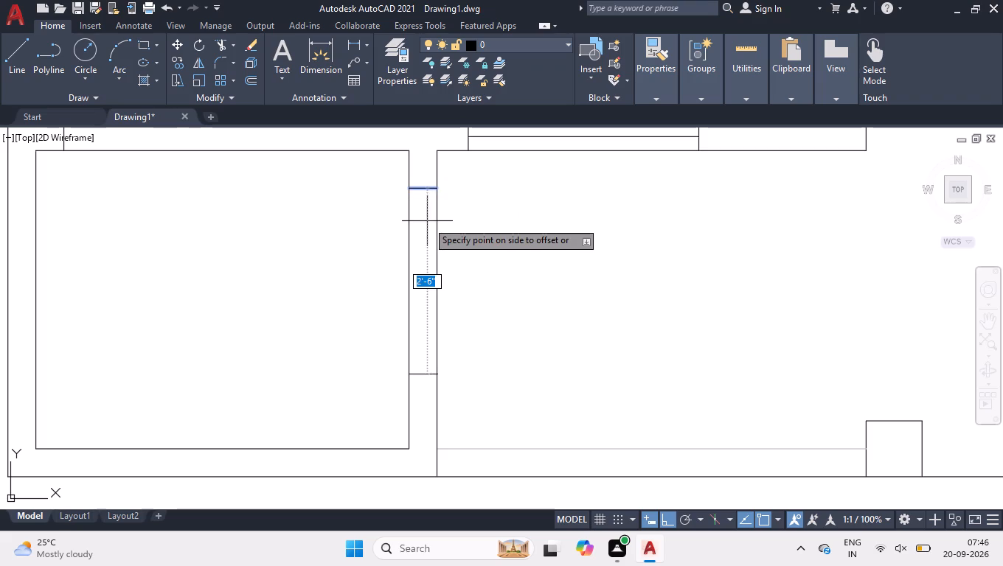
left_click(423, 227)
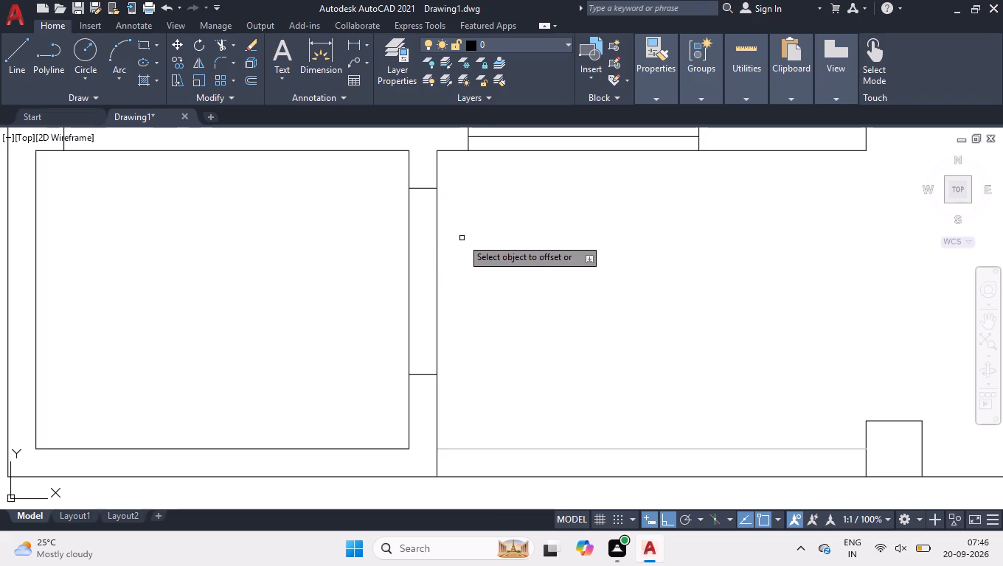
key("Return")
Trim both partition lines between the two short cross lines to form the opening.
type("tr")
key("Return")
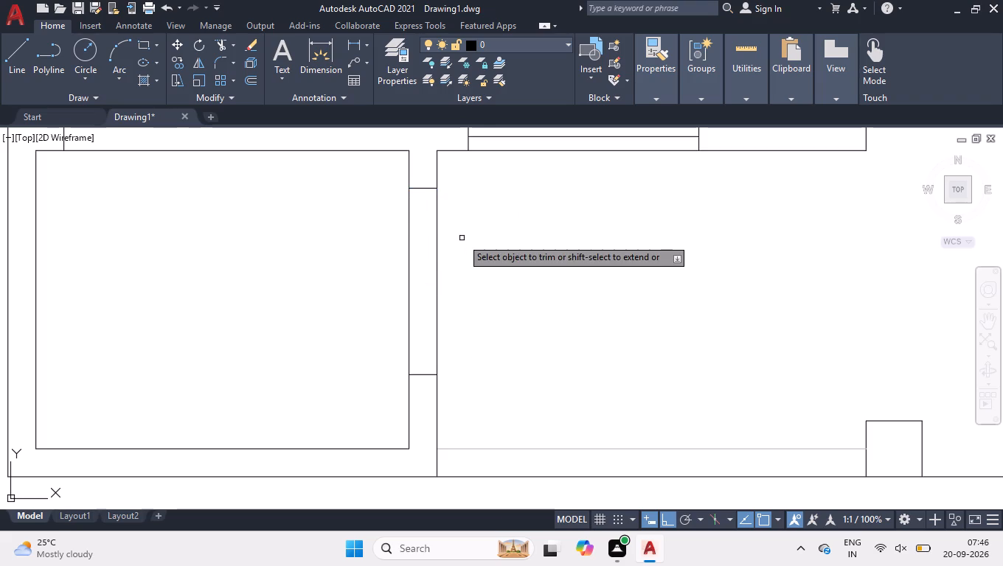
left_click(479, 244)
left_click(348, 262)
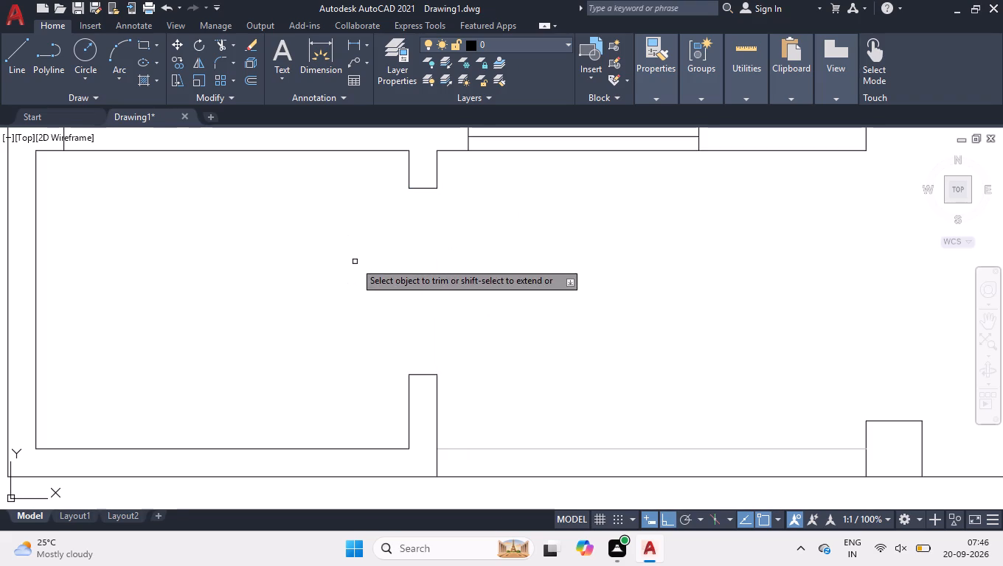
key("Return")
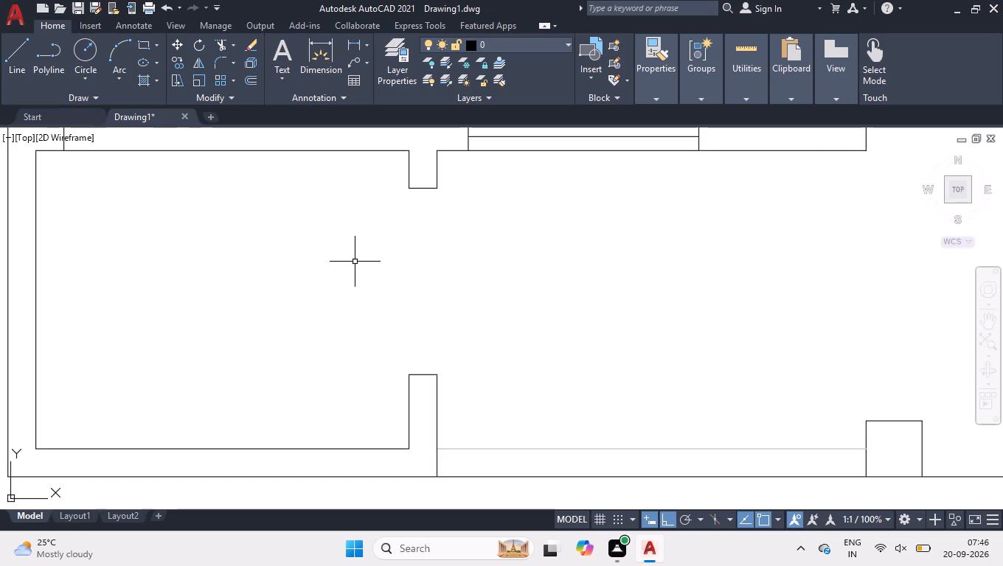
Stretch the upper partition stub's right-hand line down to the lower stub's top corner, spanning the opening.
scroll(460, 354, "down", 2)
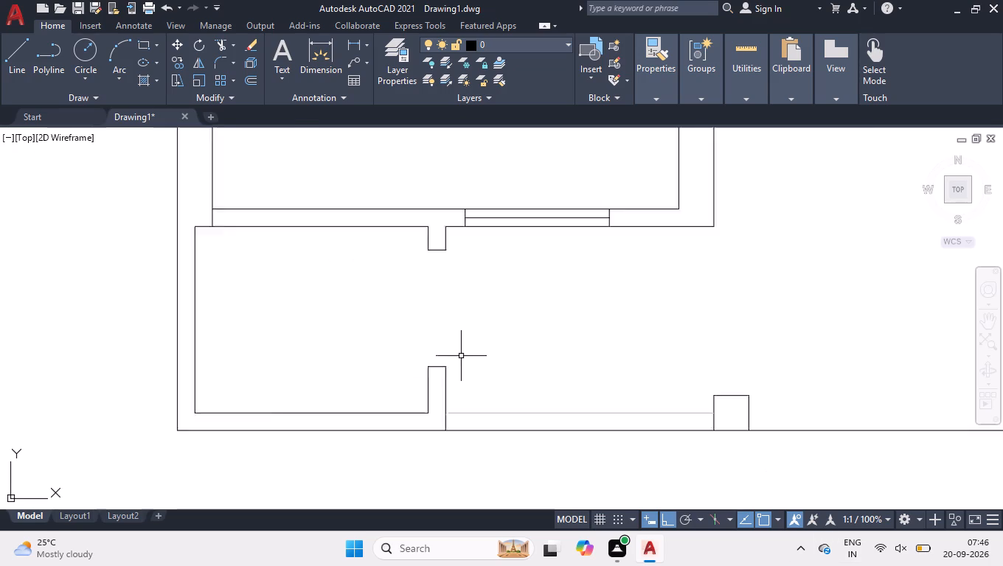
scroll(316, 440, "down", 2)
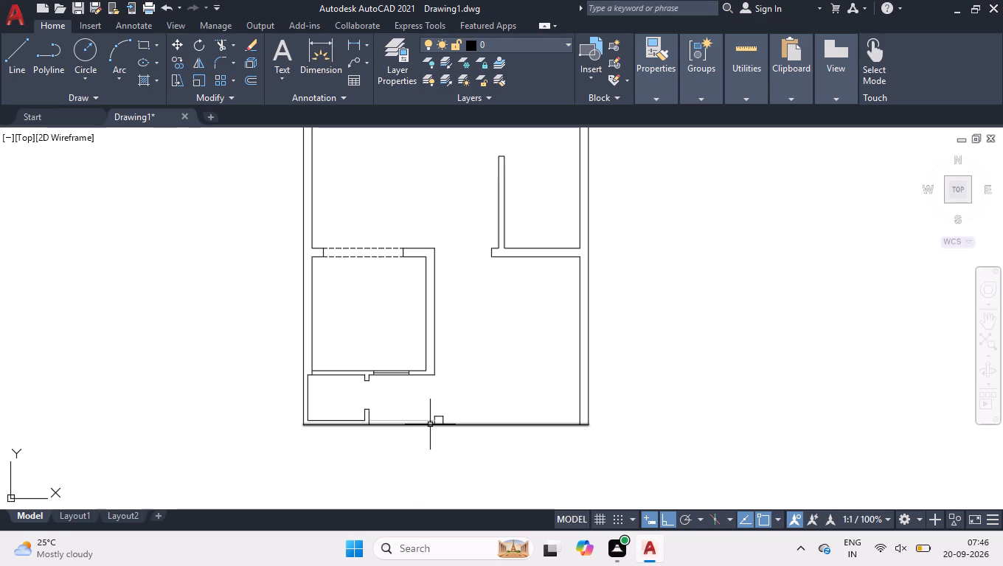
scroll(361, 425, "up", 3)
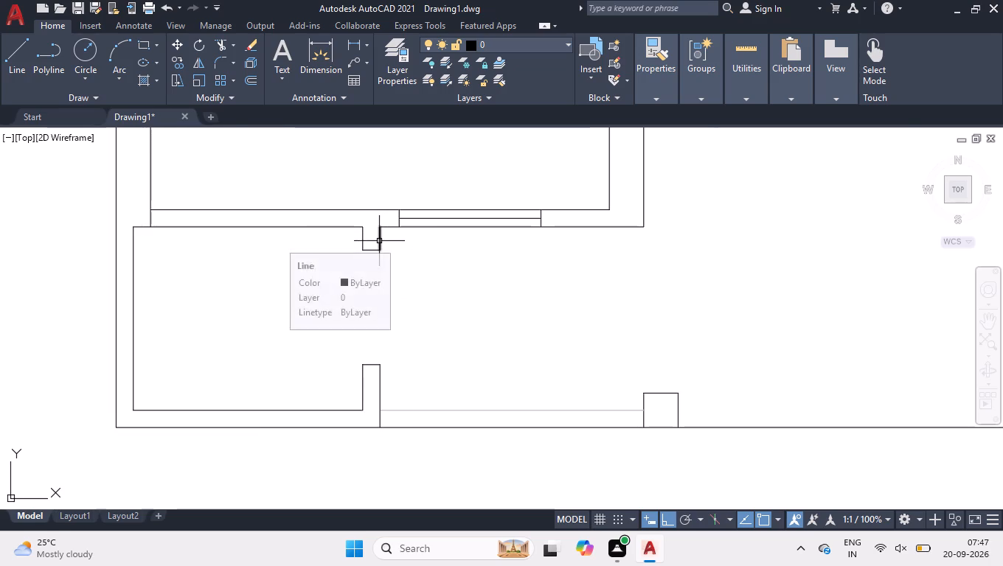
left_click(381, 242)
left_click(382, 250)
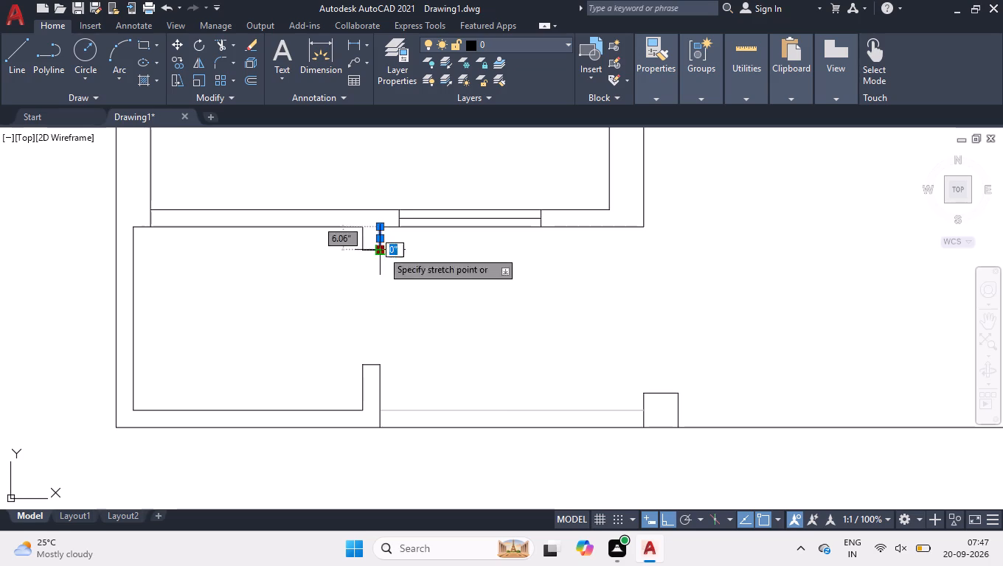
left_click(382, 366)
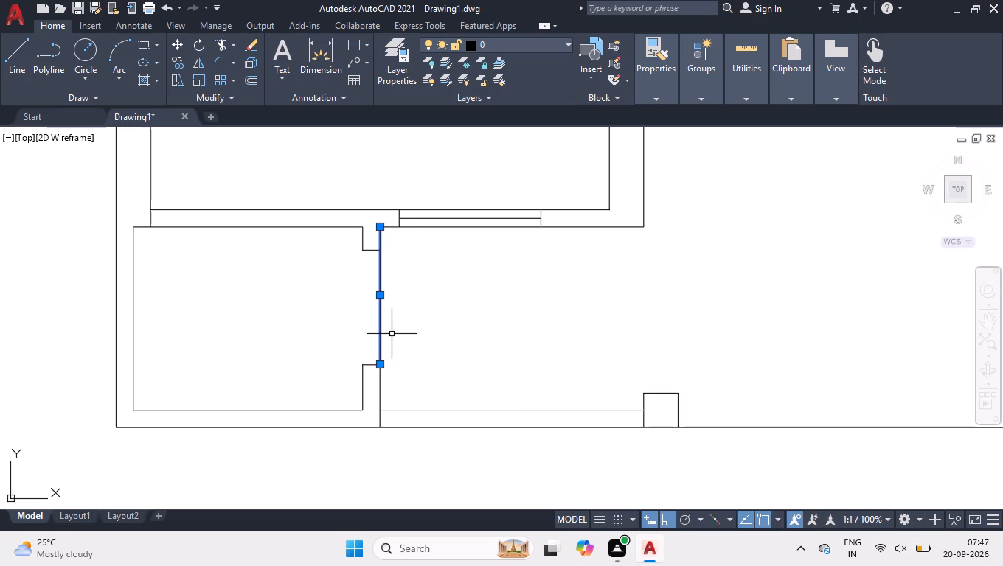
right_click(404, 324)
left_click(415, 415)
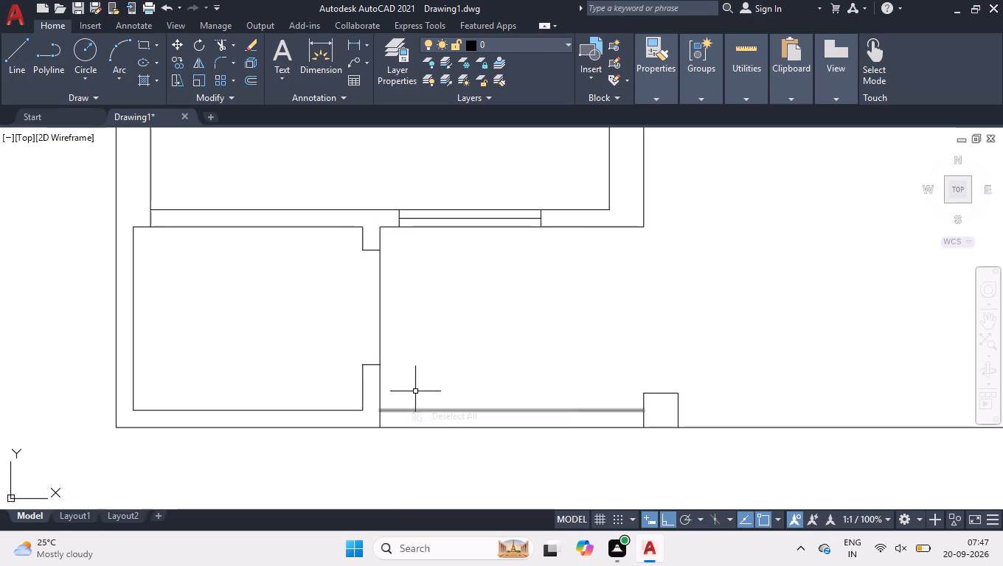
Stretch the lower end of the line spanning the opening down to the outer bottom line.
left_click(381, 388)
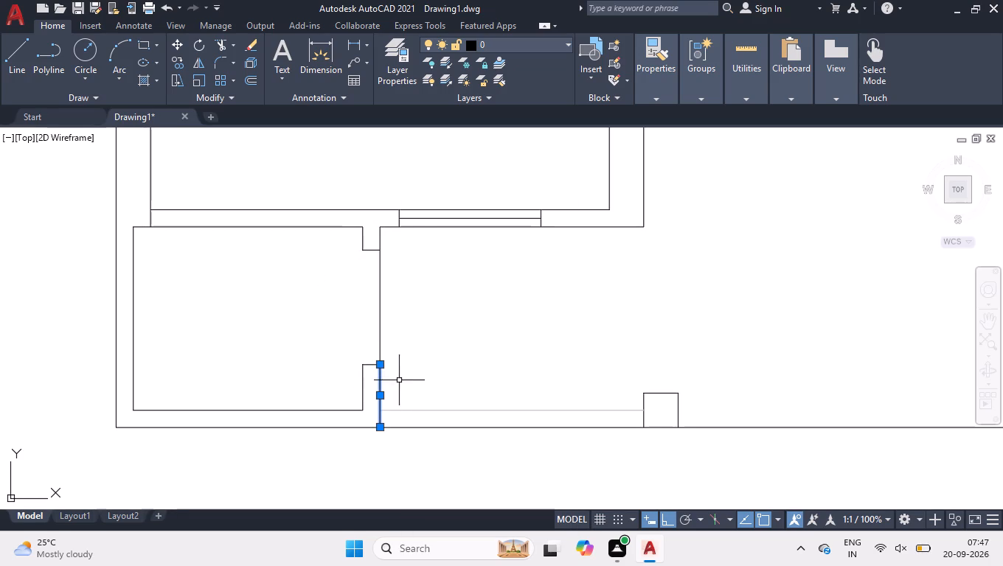
left_click(398, 352)
right_click(398, 352)
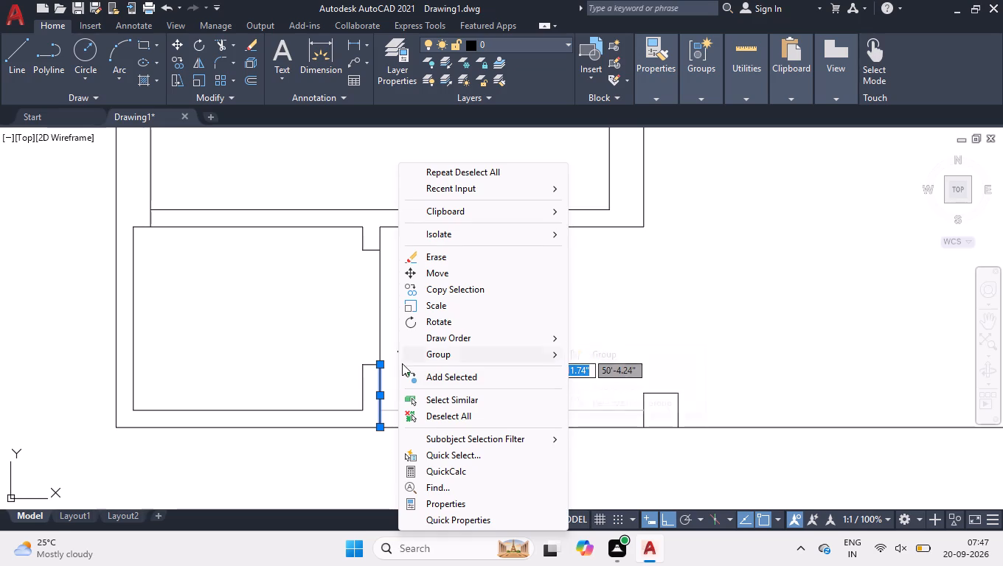
left_click(401, 413)
left_click(392, 338)
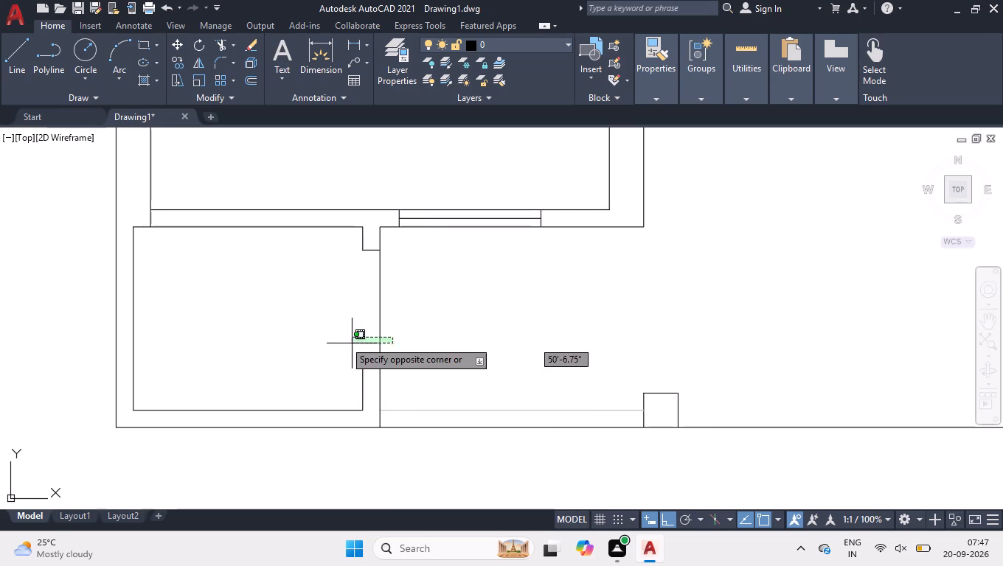
left_click(342, 339)
left_click(379, 362)
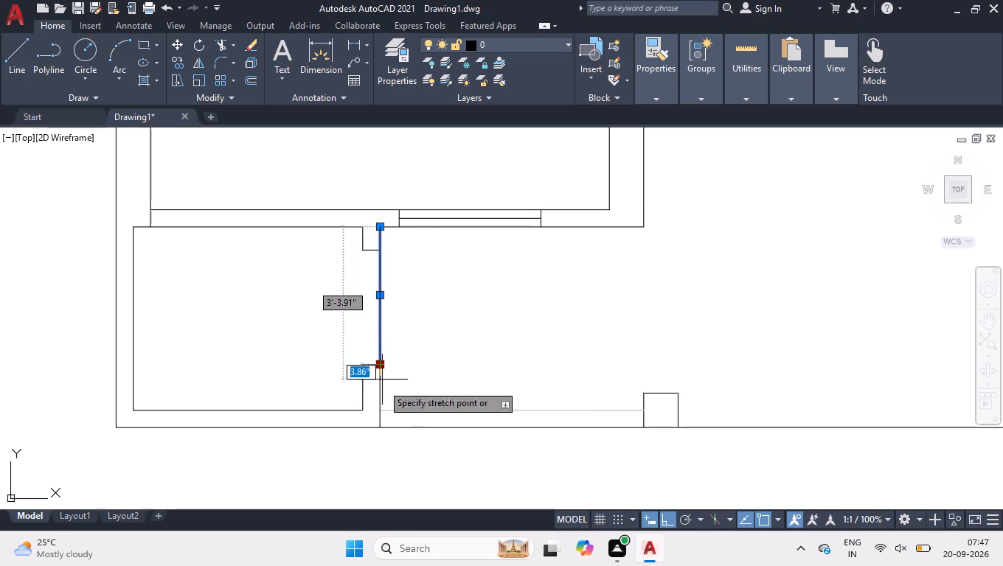
left_click(381, 424)
right_click(421, 367)
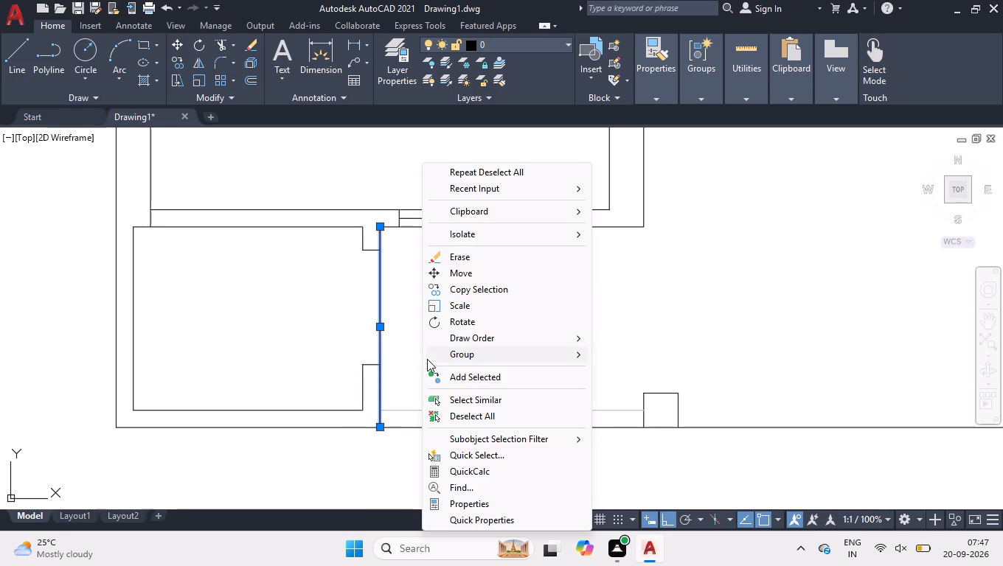
left_click(430, 416)
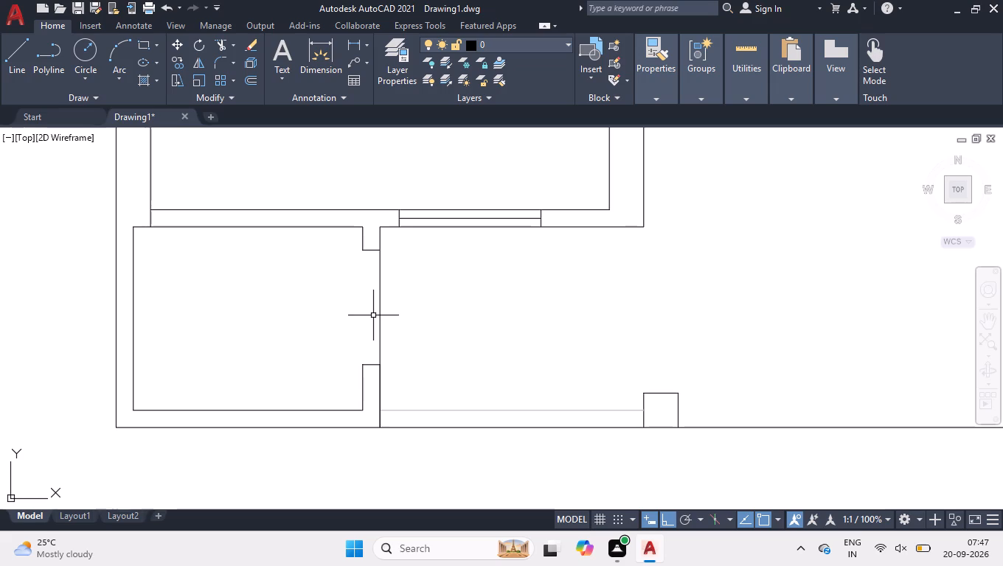
Draw an 18'-6" horizontal line from the midpoint of the partition's right-hand line to the right wall's inner line.
key("l")
key("Return")
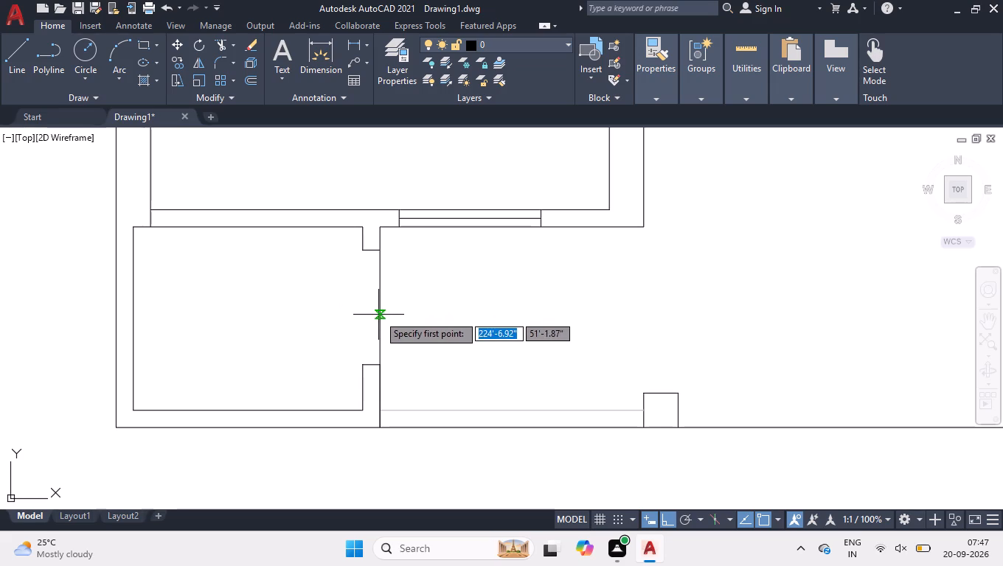
left_click(378, 326)
scroll(360, 321, "down", 1)
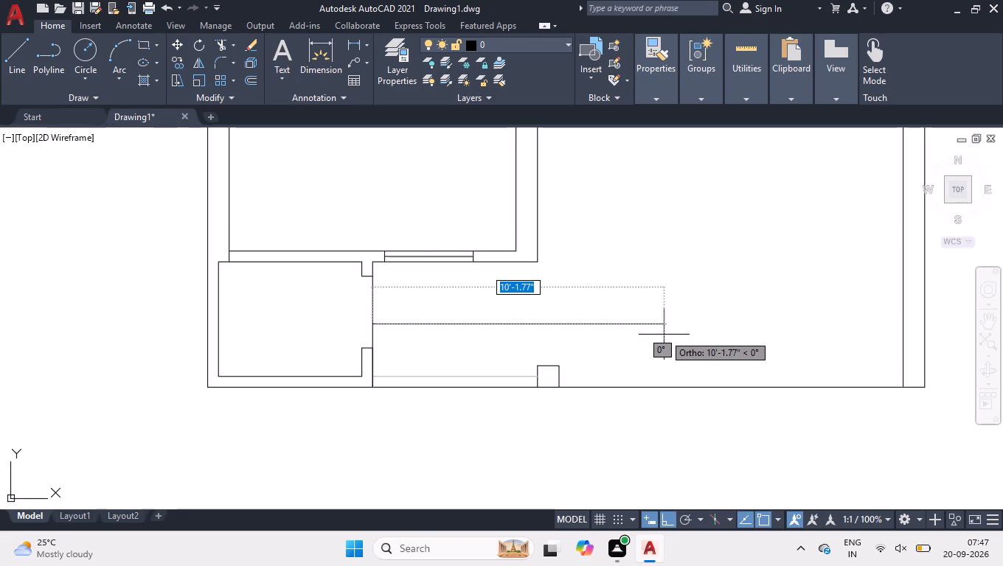
left_click(901, 328)
key("Return")
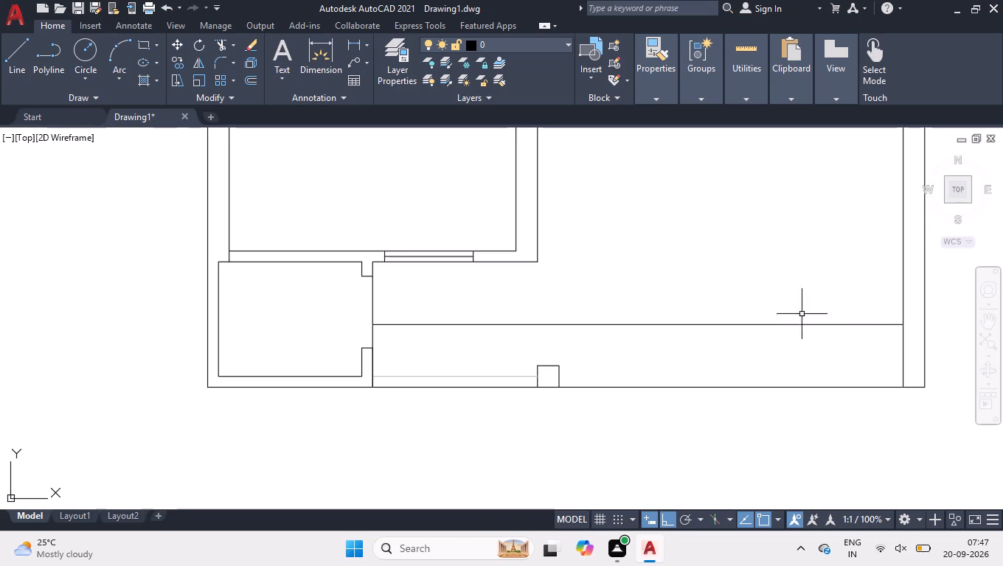
Pull the partition's right-hand line back up to the lower stub's top corner and erase the separate short segment beneath it.
left_click(374, 300)
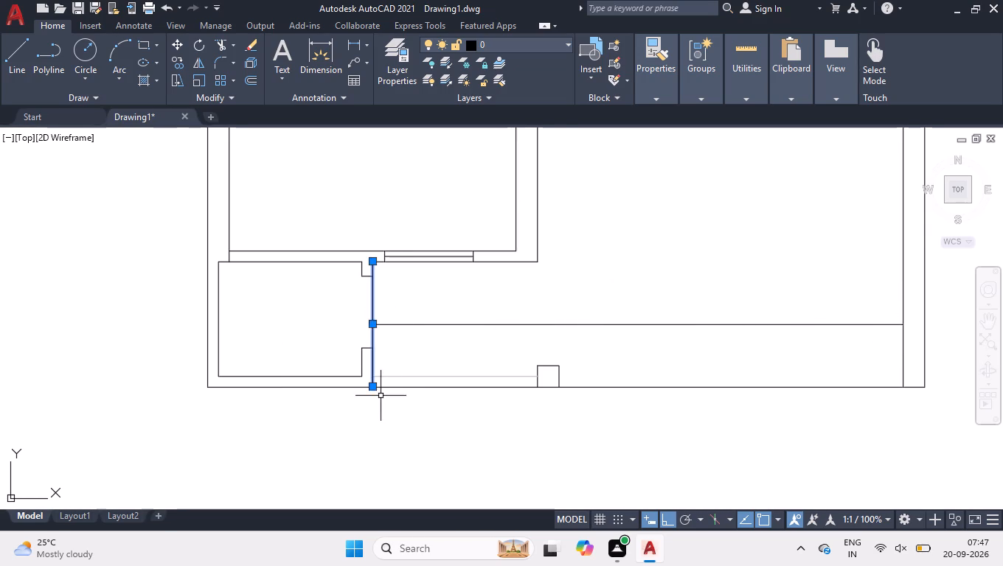
scroll(372, 369, "up", 2)
left_click(369, 413)
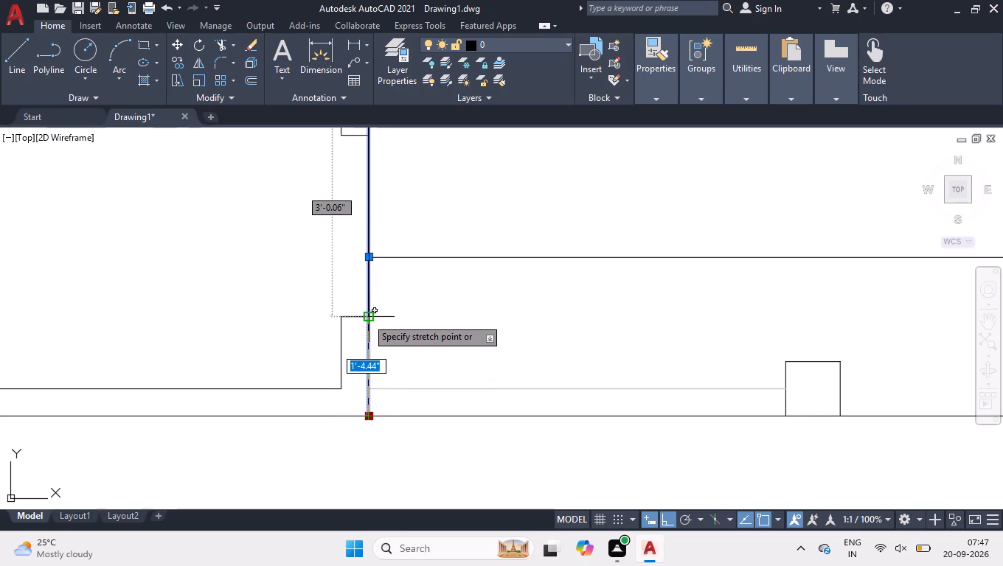
left_click(367, 316)
right_click(406, 316)
left_click(429, 417)
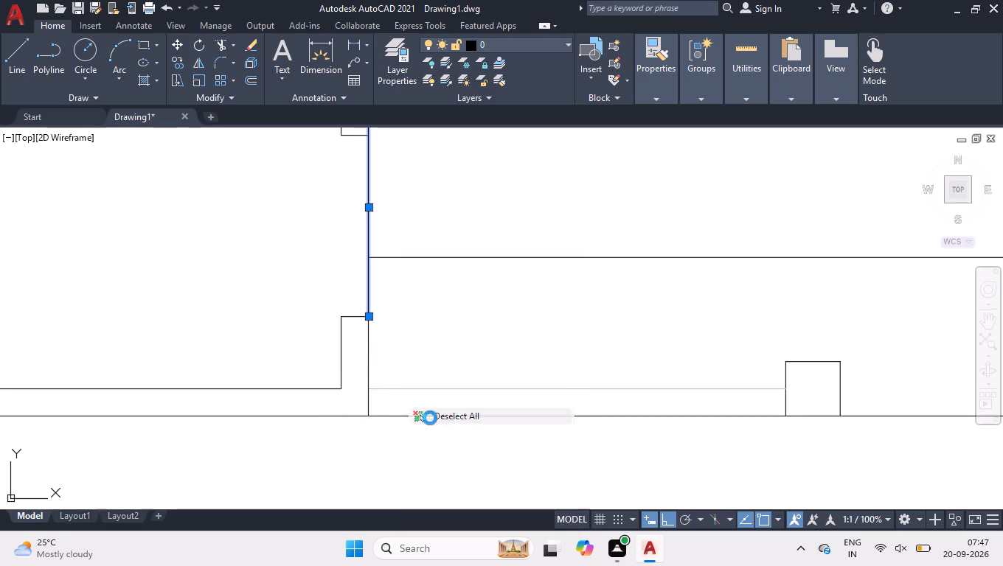
left_click(368, 368)
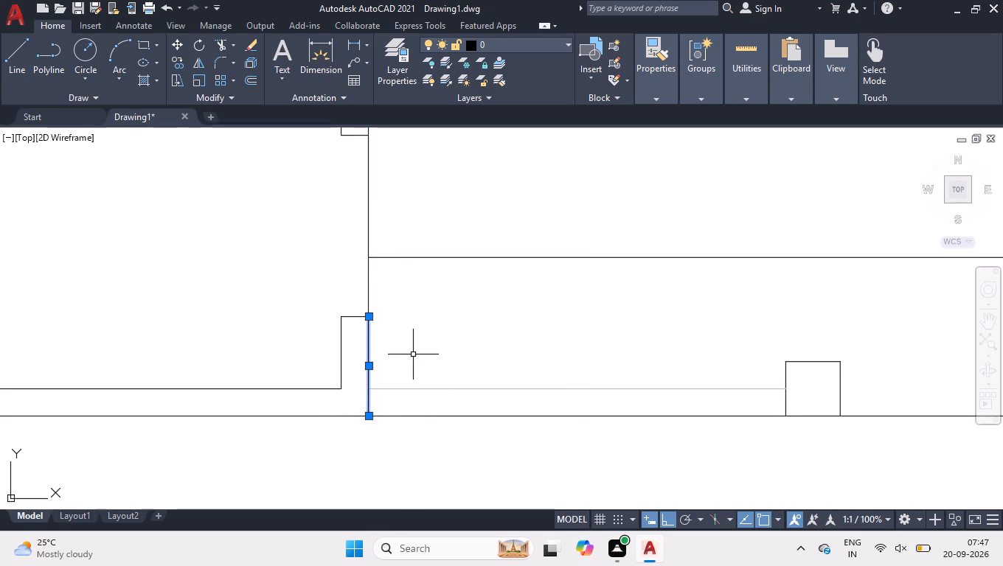
key("Delete")
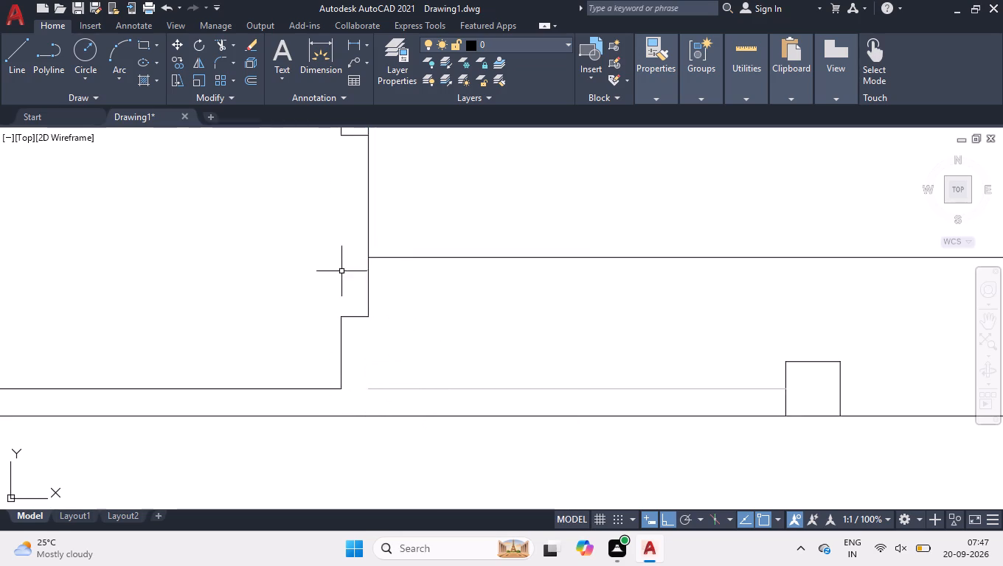
Stretch the lower end of the partition's right-hand line from the lower stub's top corner down to the outer bottom line.
left_click(370, 290)
left_click(369, 321)
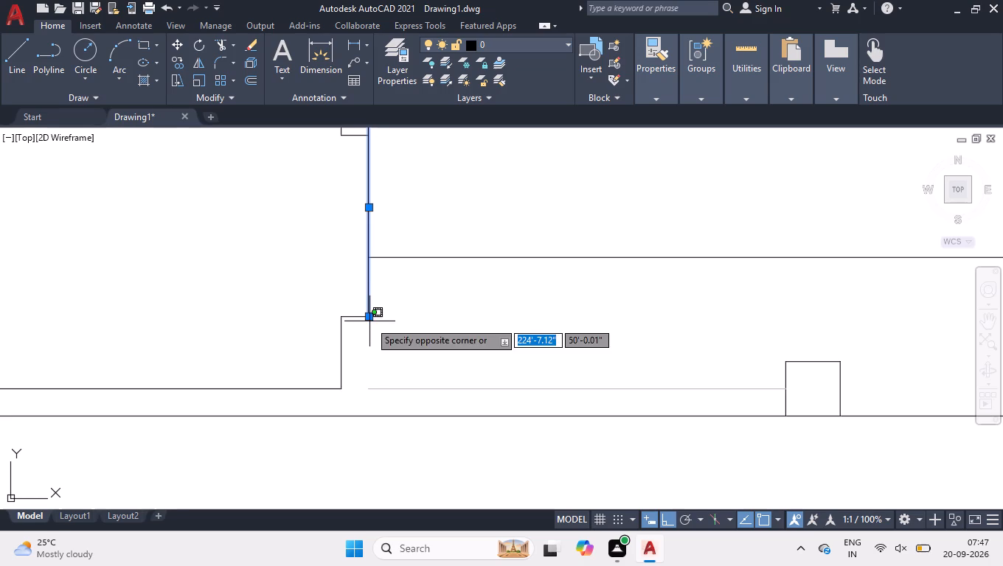
left_click(362, 332)
left_click(368, 317)
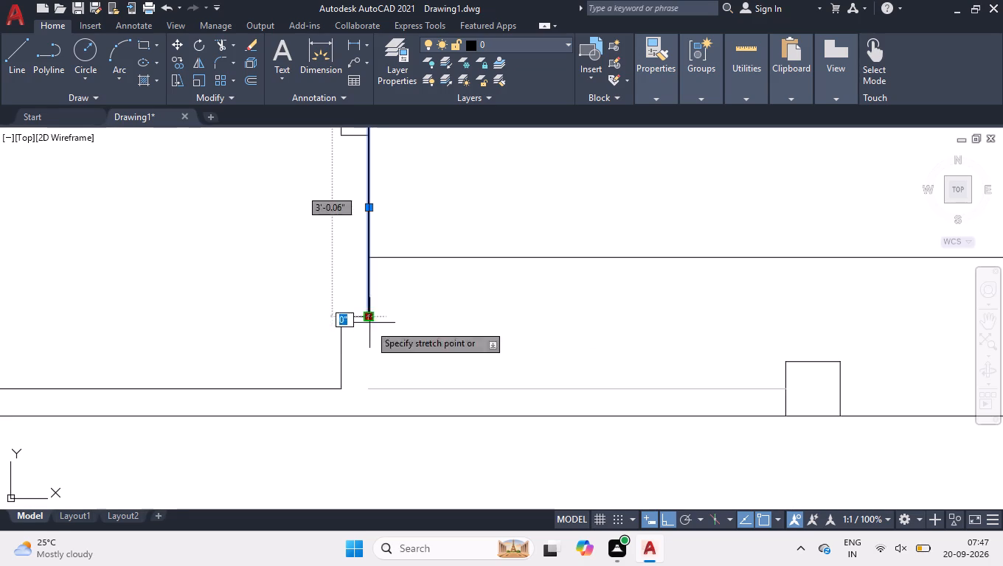
left_click(369, 418)
right_click(410, 369)
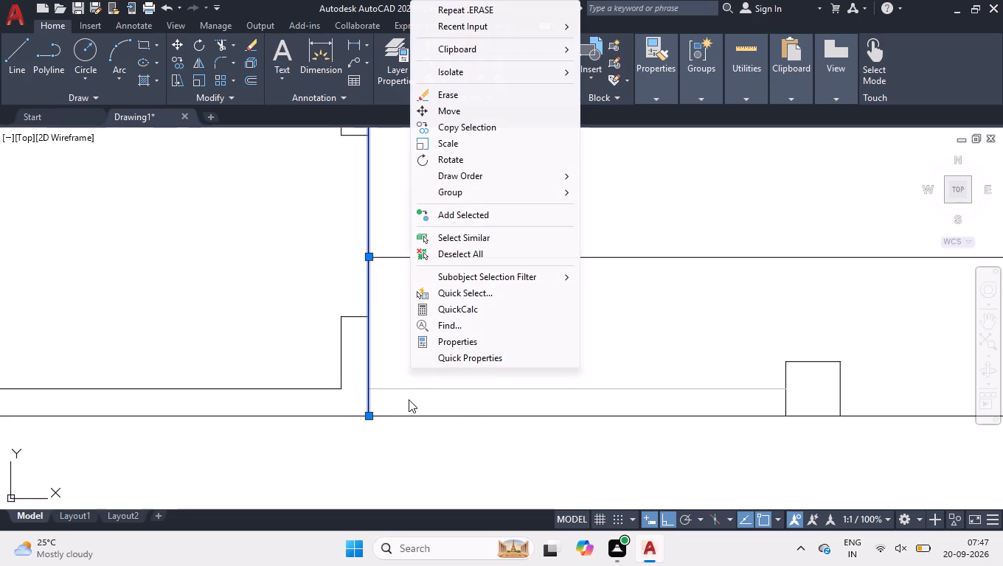
Change the 18'-6" horizontal line in the lower-right area to Color 254 with the dashed ACAD_ISO02 linetype.
left_click(434, 252)
scroll(350, 436, "down", 4)
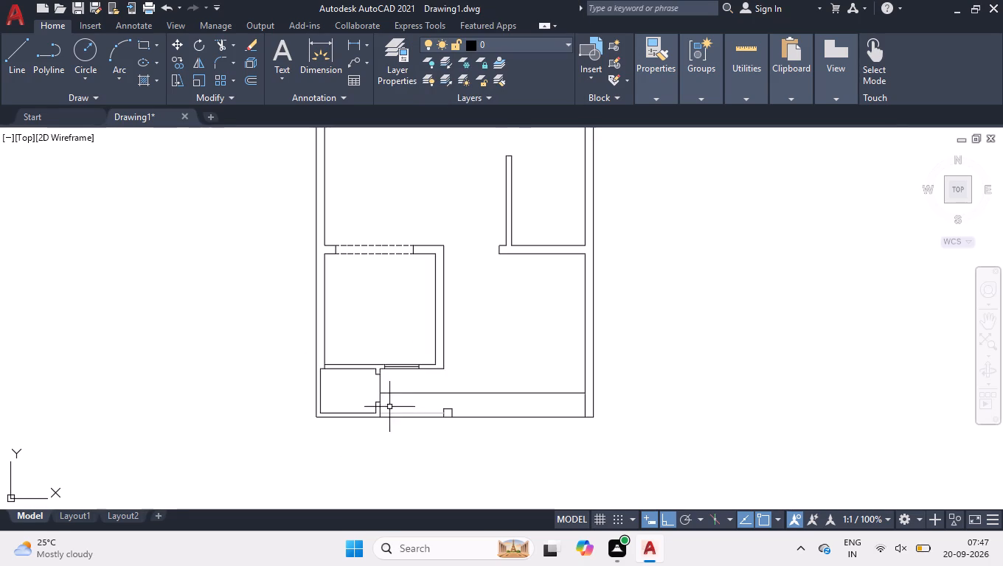
scroll(441, 402, "up", 1)
left_click(441, 402)
left_click(437, 377)
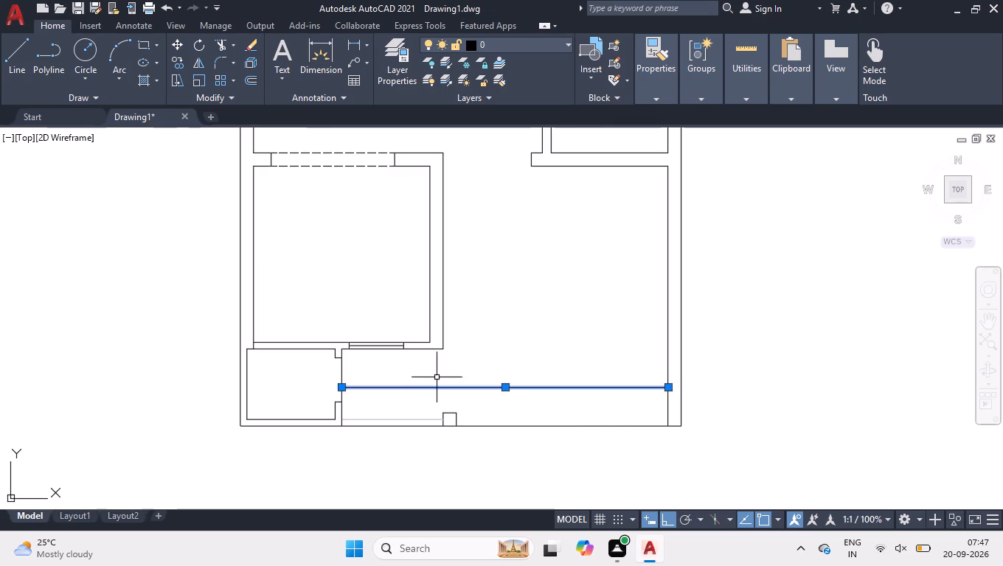
key("ctrl+1")
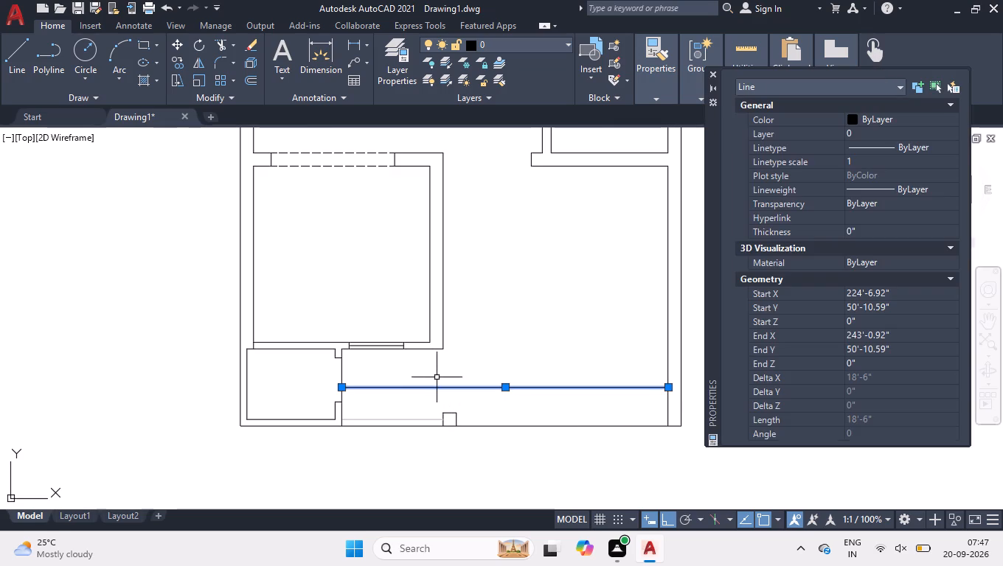
double_click(884, 117)
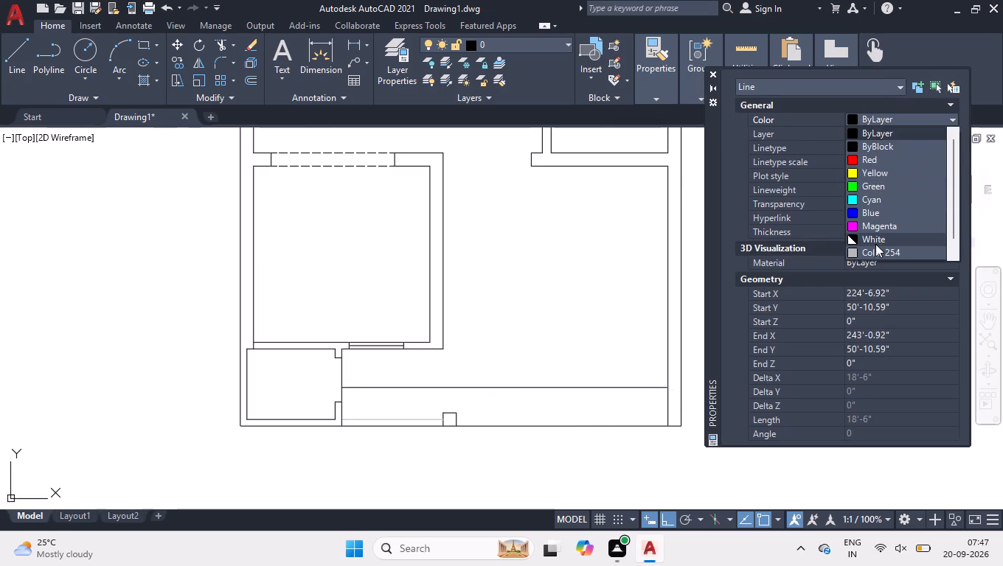
left_click(874, 252)
left_click(875, 145)
left_click(875, 145)
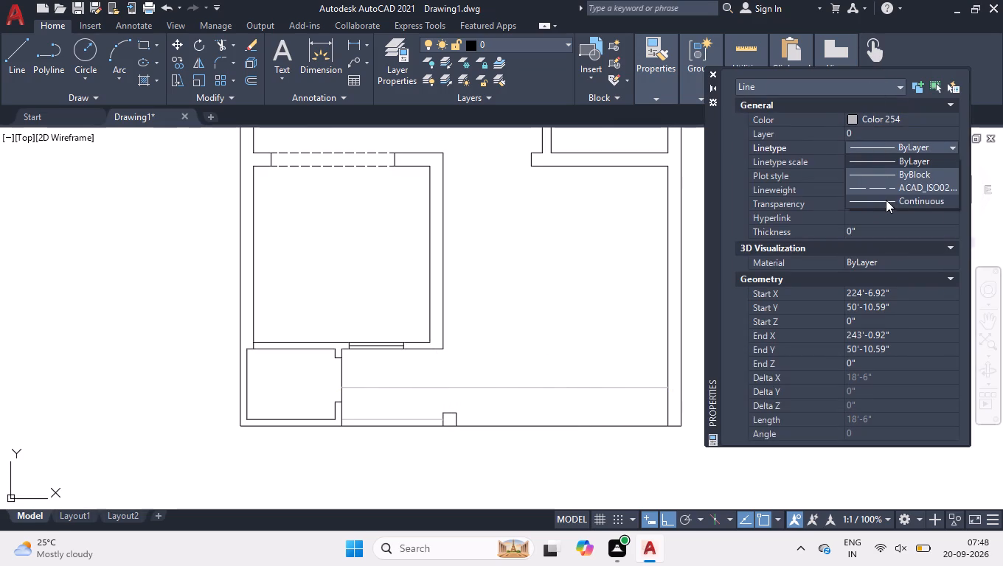
left_click(886, 185)
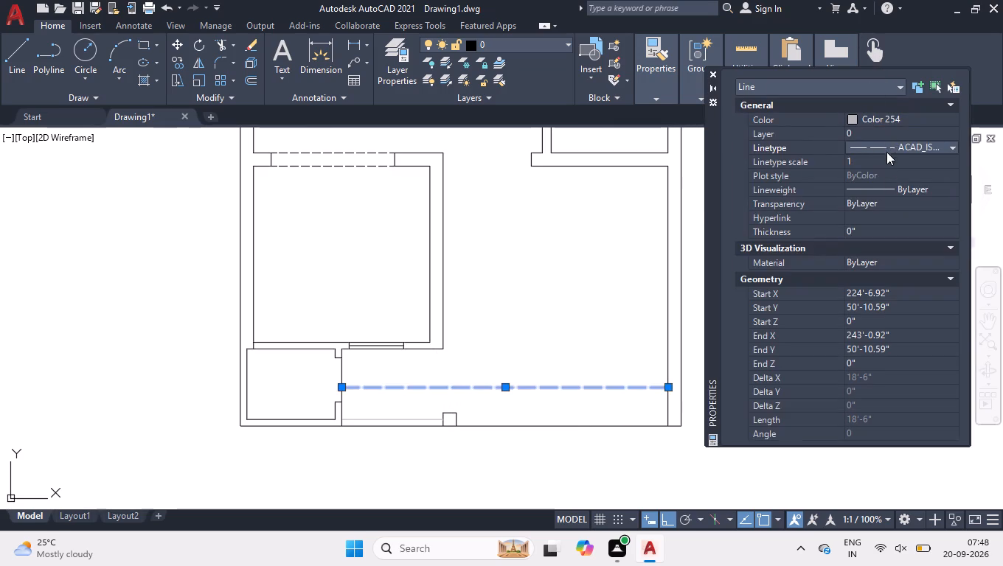
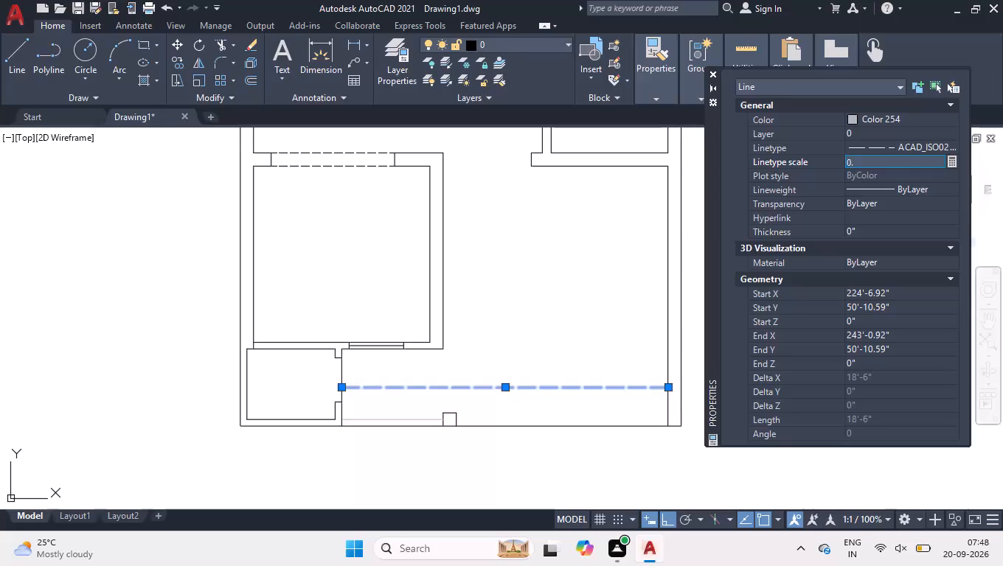
Set the linetype scale of the long dashed line in the plan's lower front area to 0.5 and deselect it.
key("5")
key("Return")
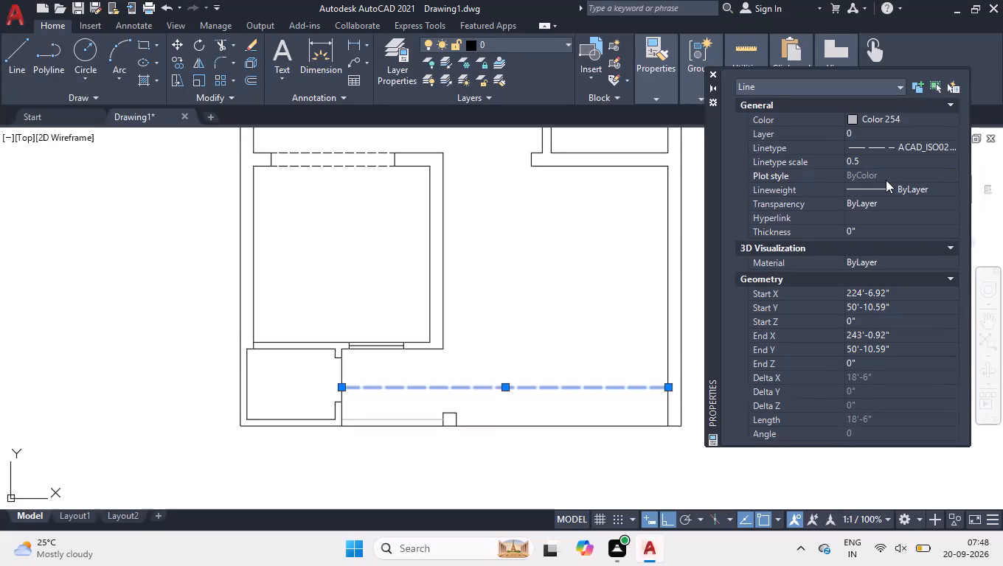
left_click(712, 72)
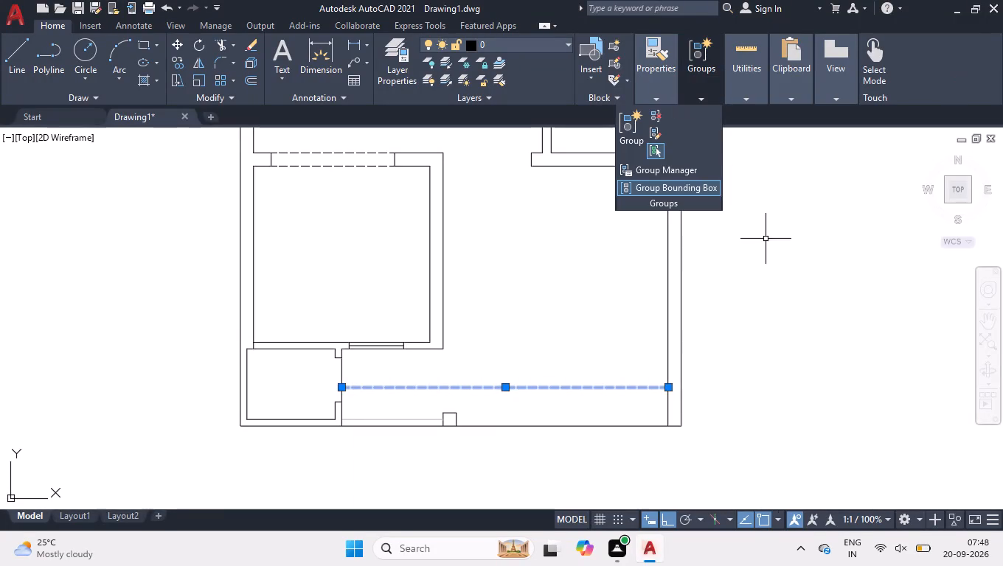
right_click(766, 242)
left_click(834, 413)
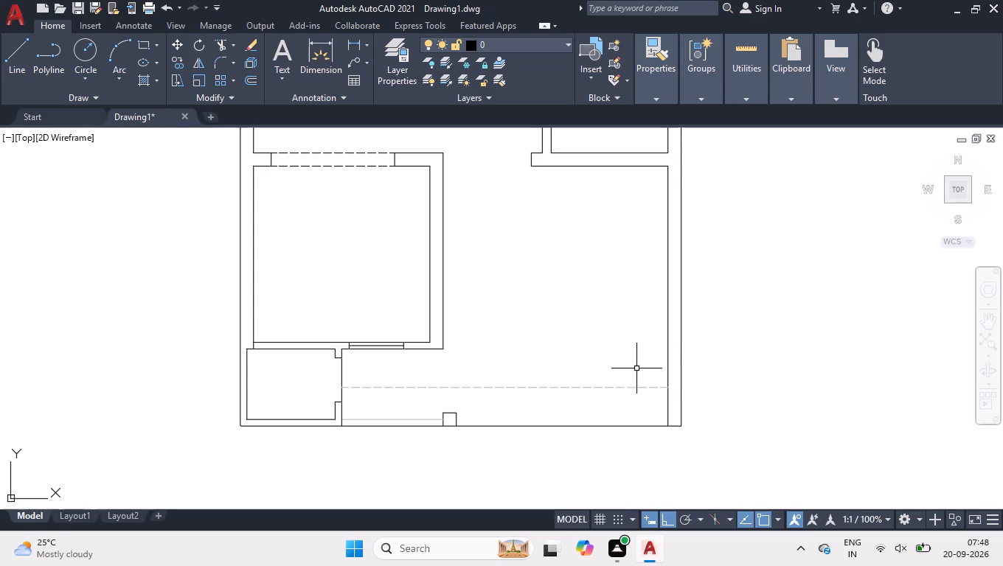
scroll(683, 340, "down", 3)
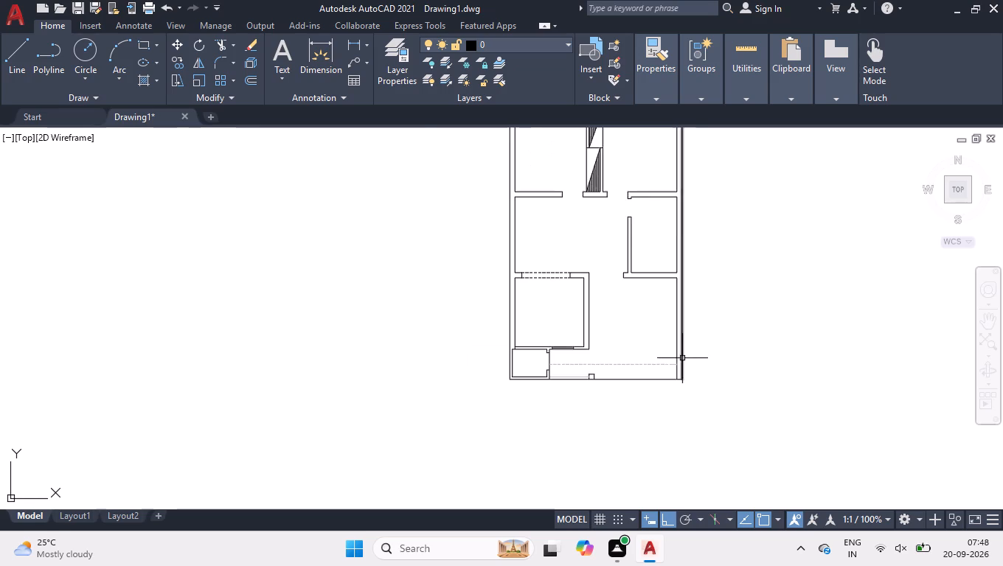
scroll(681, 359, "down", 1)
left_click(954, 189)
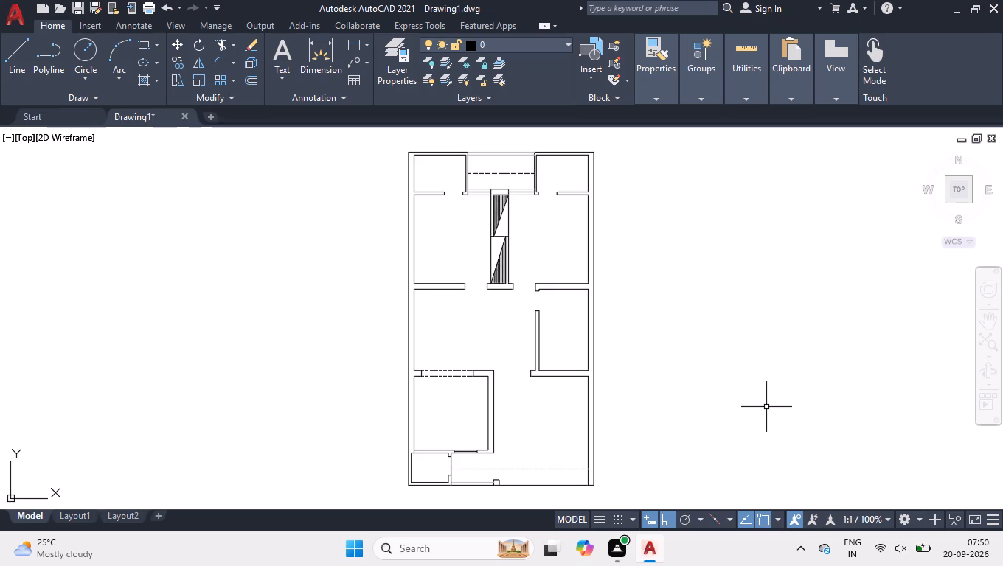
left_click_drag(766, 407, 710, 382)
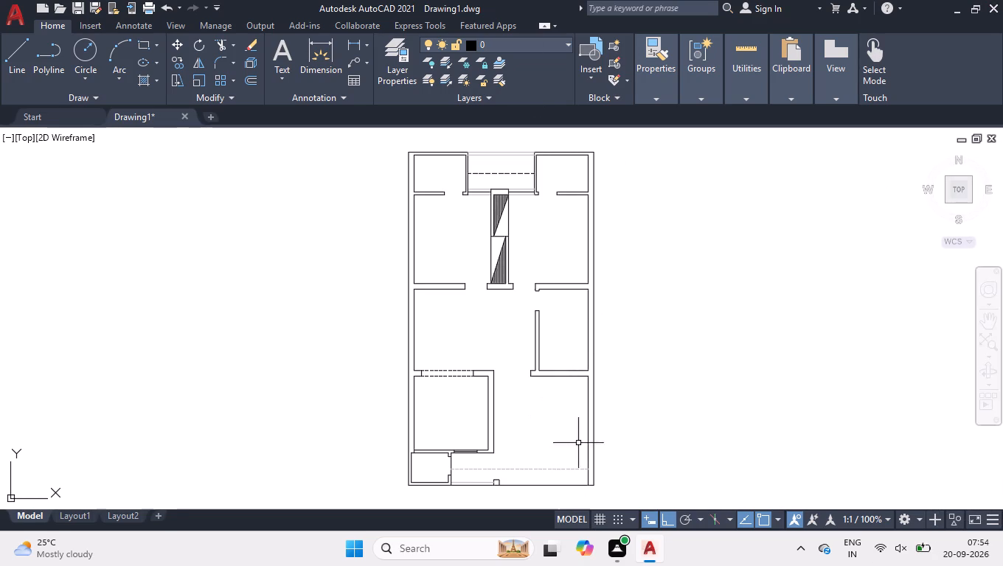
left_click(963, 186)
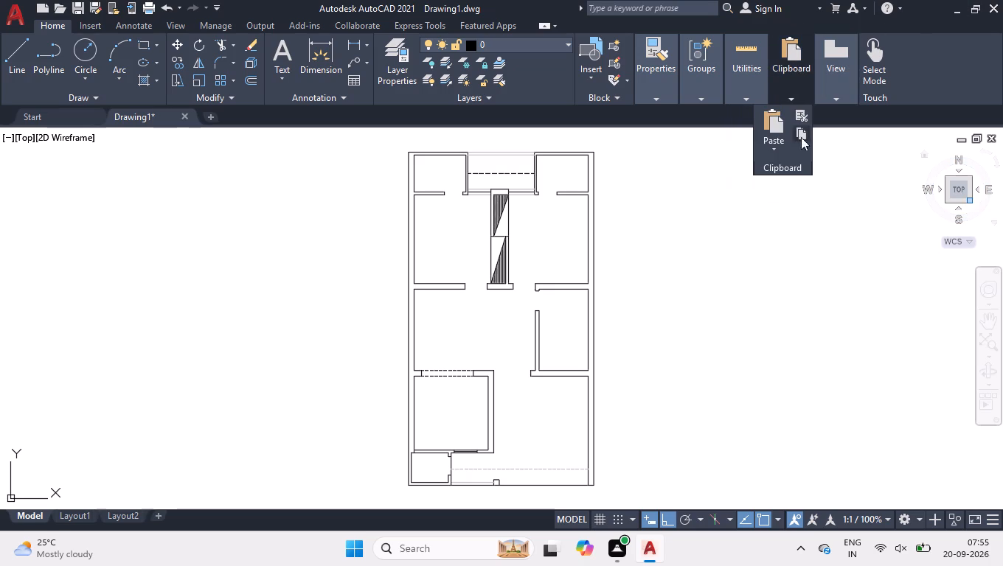
Break the inner line of the plan's right wall at the point where the long dashed line meets it.
scroll(560, 476, "up", 3)
scroll(581, 436, "down", 1)
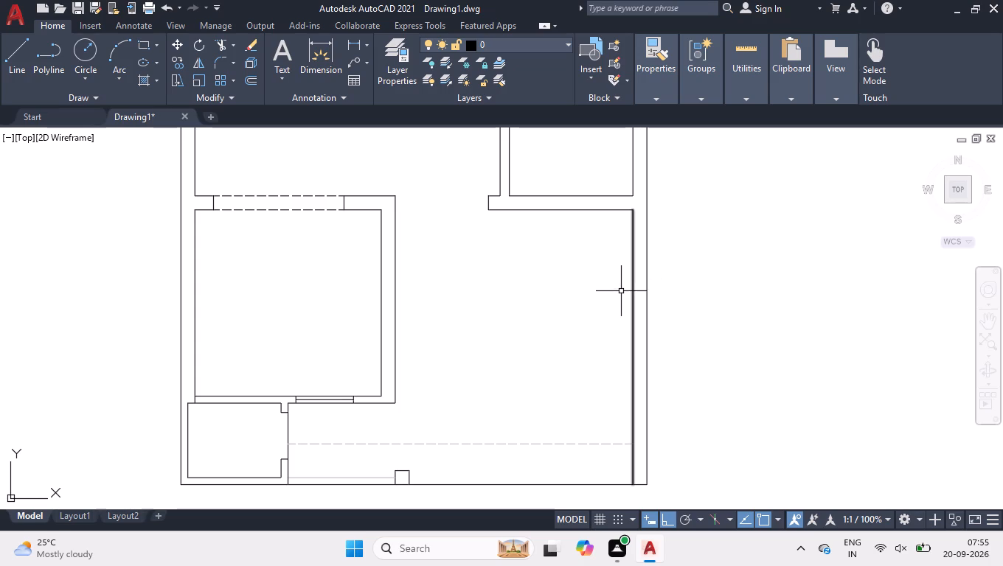
type("br")
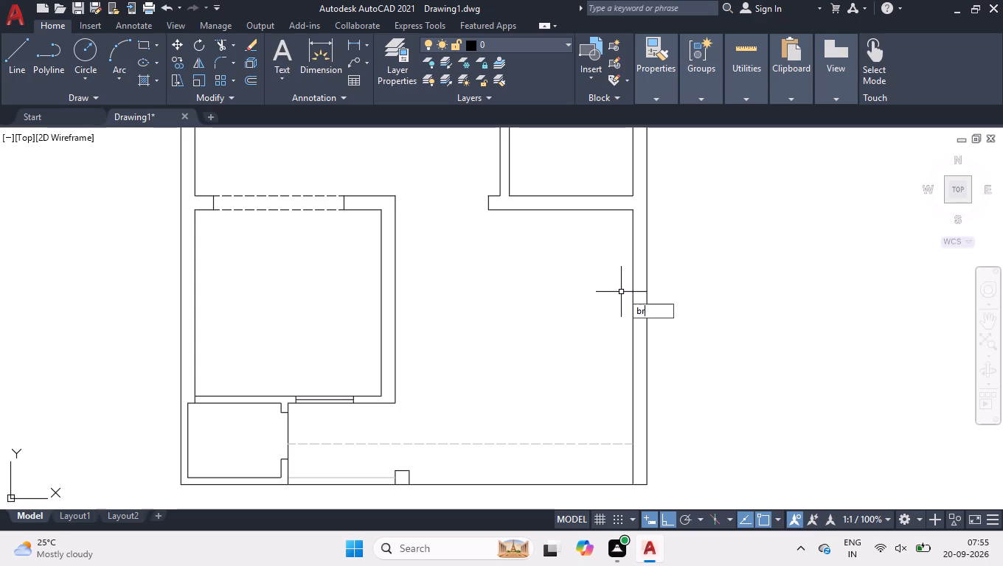
key("Down")
key("Return")
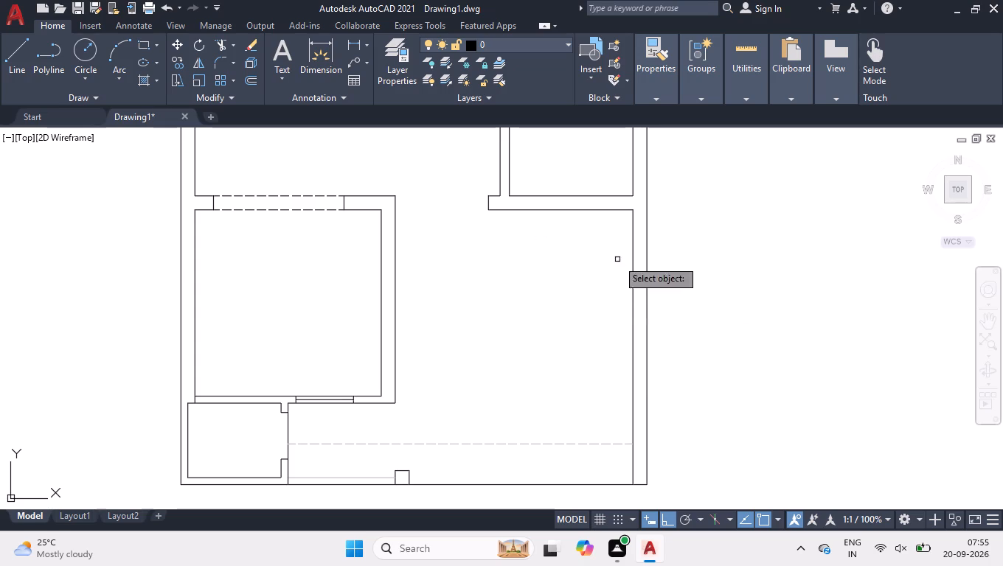
left_click(634, 458)
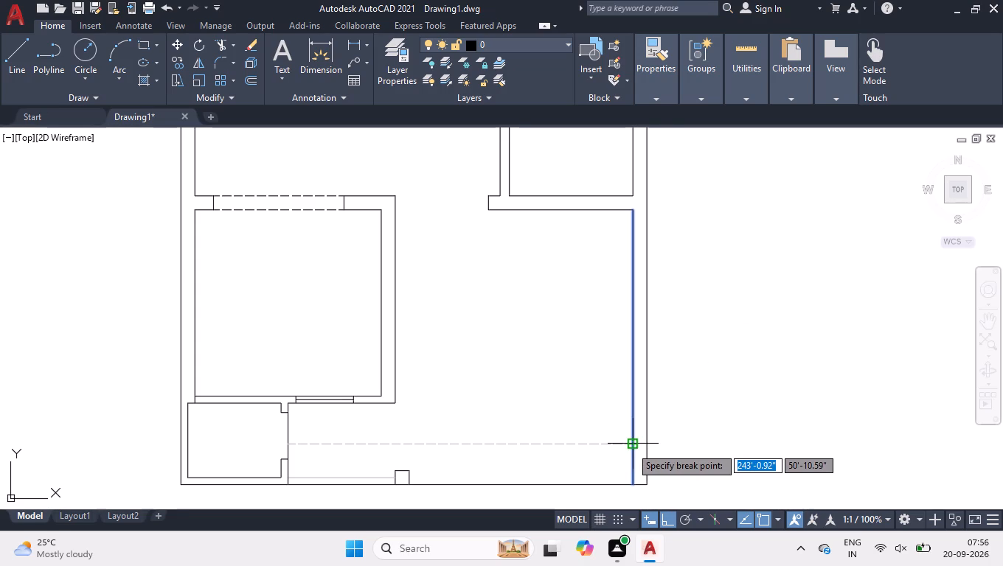
left_click(633, 446)
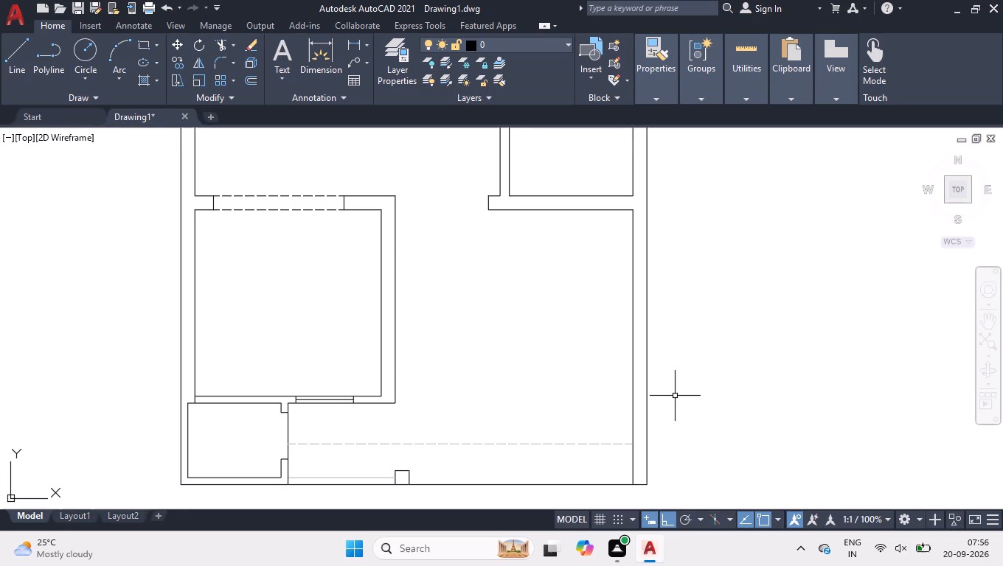
Offset the upper part of the broken right wall line 3' into the room.
type("off")
key("Return")
type("3'")
key("Return")
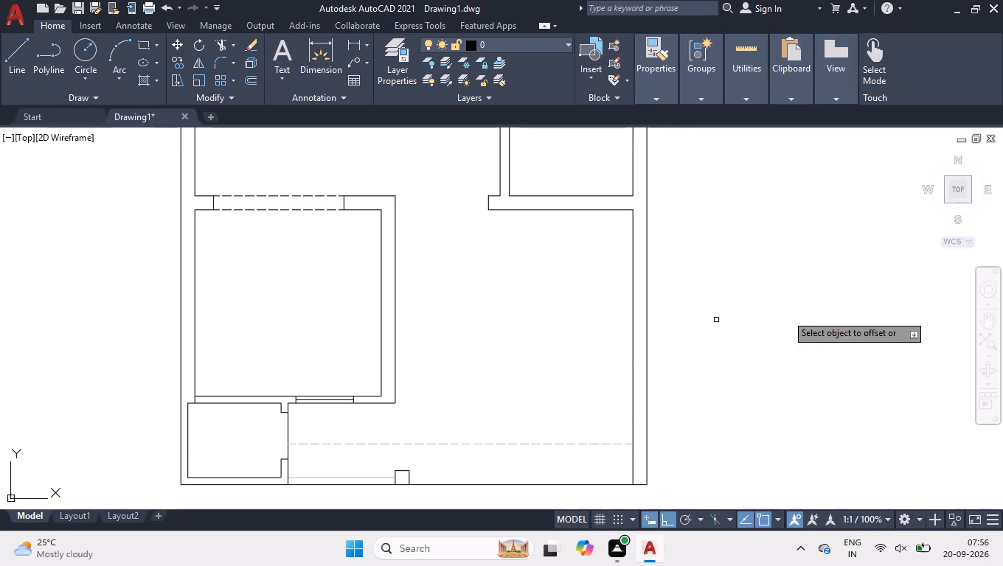
left_click(632, 338)
left_click(607, 340)
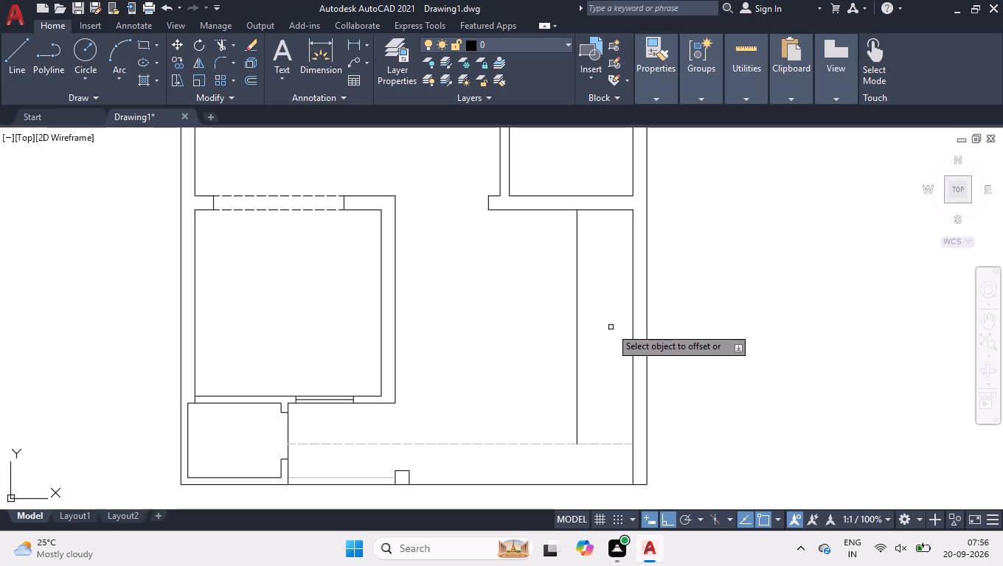
key("Return")
Draw connected lines from the right wall: 3' across to the offset line, 2" beyond it, 7'10.08" up, and back to the wall.
key("l")
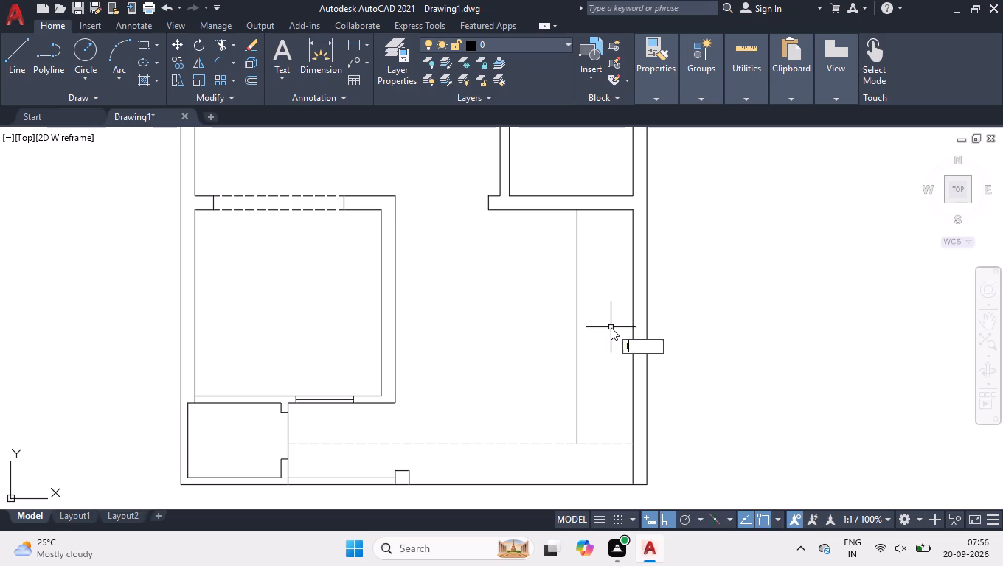
key("Return")
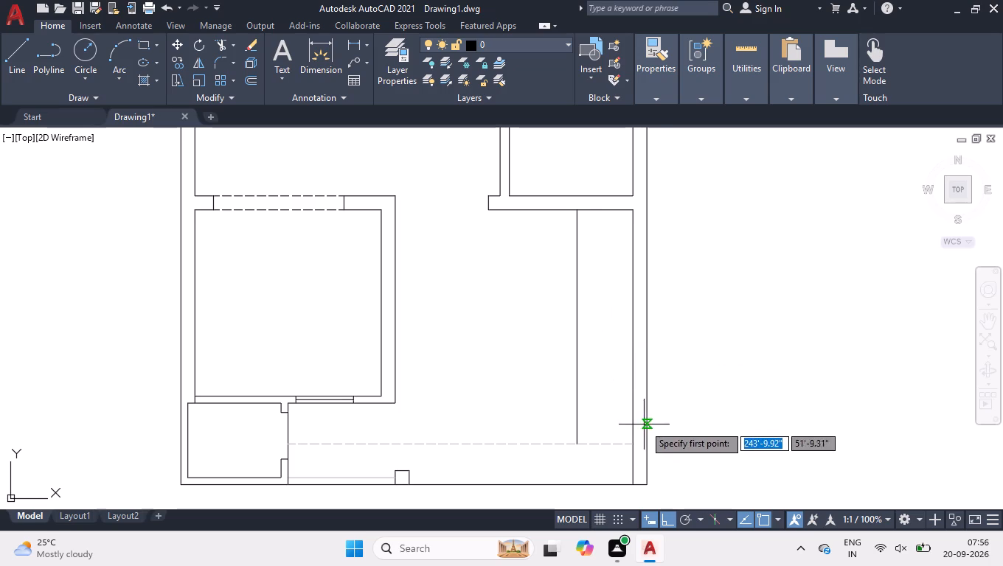
left_click(632, 412)
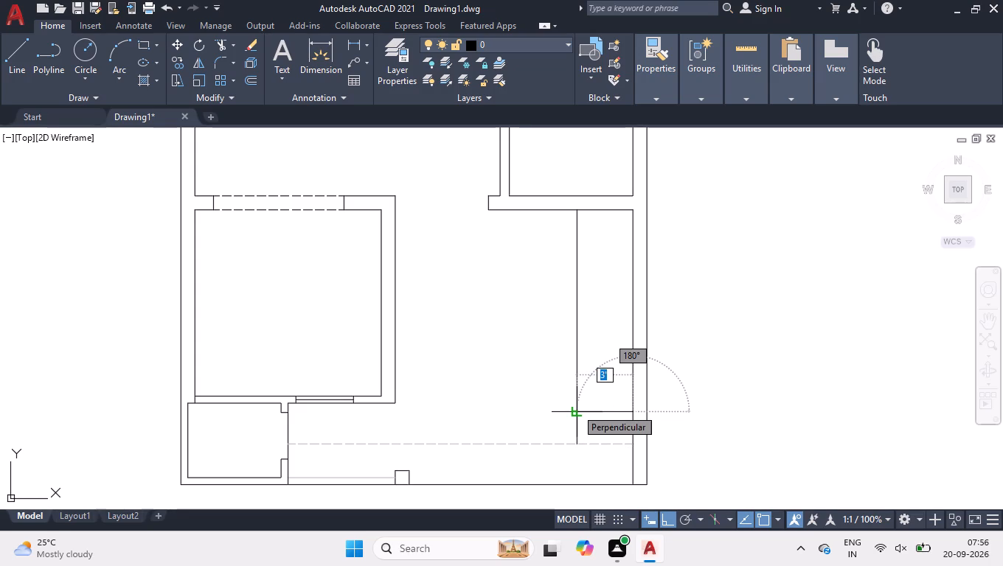
left_click(576, 409)
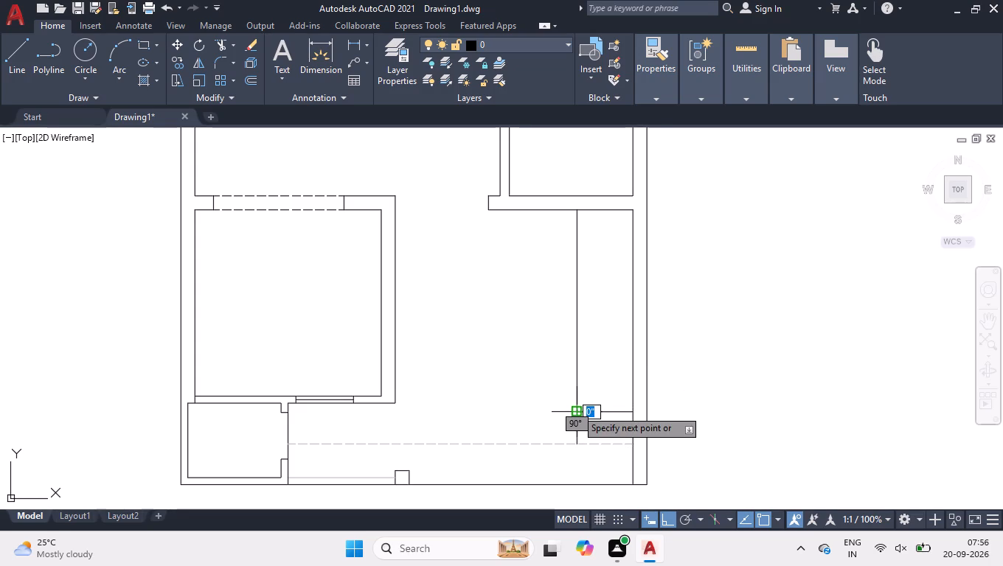
key("2")
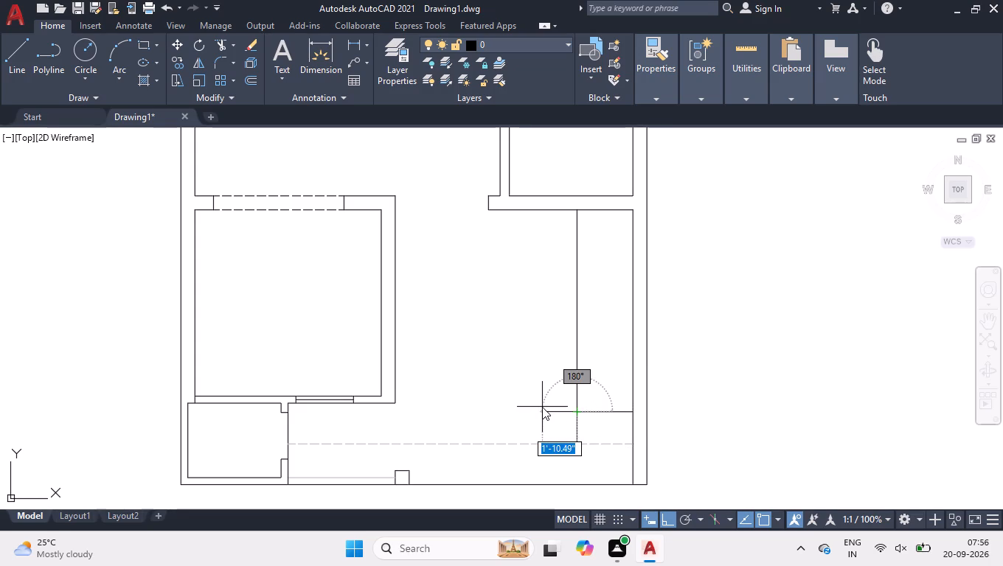
key("Return")
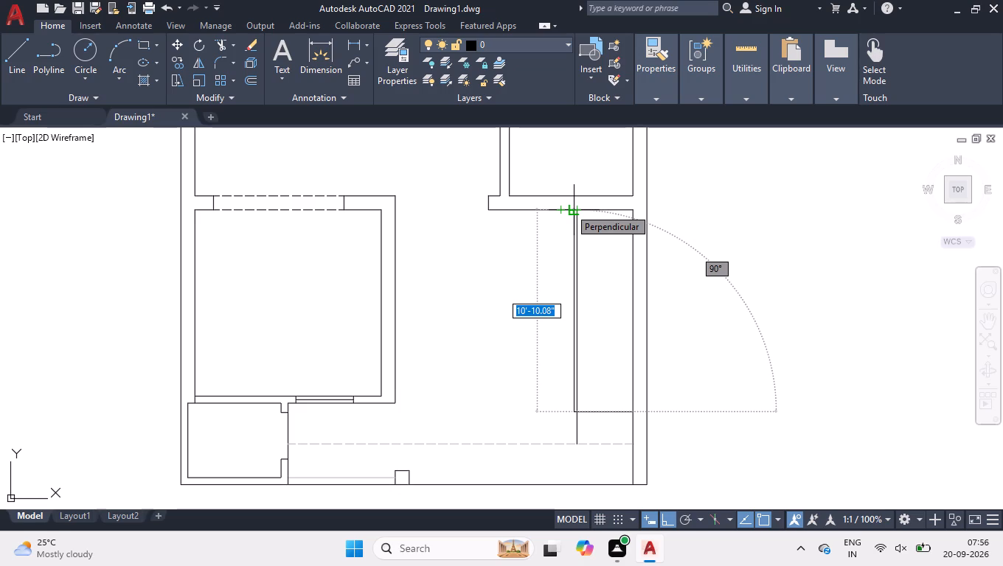
key("7")
key("apostrophe")
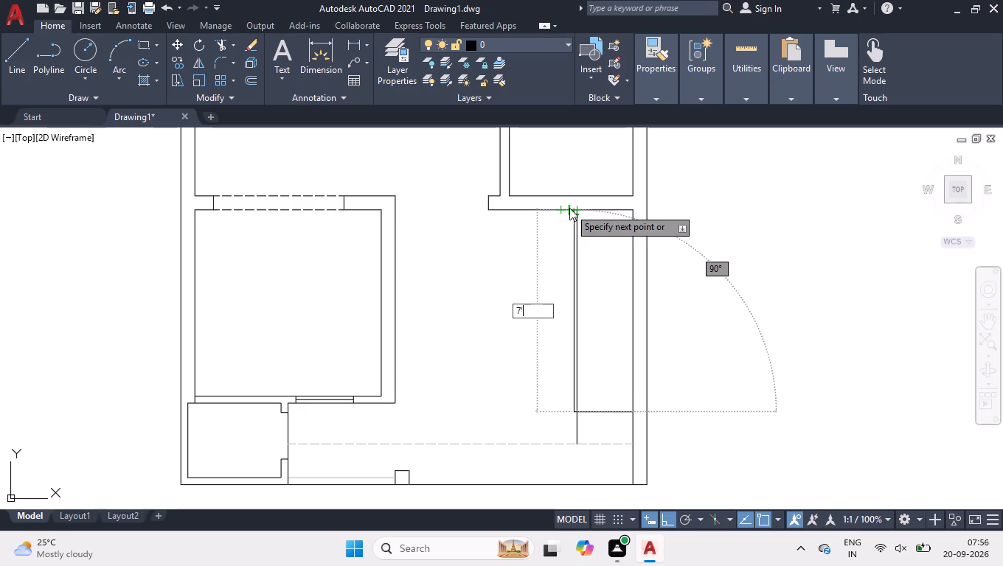
type("10.08")
key("Return")
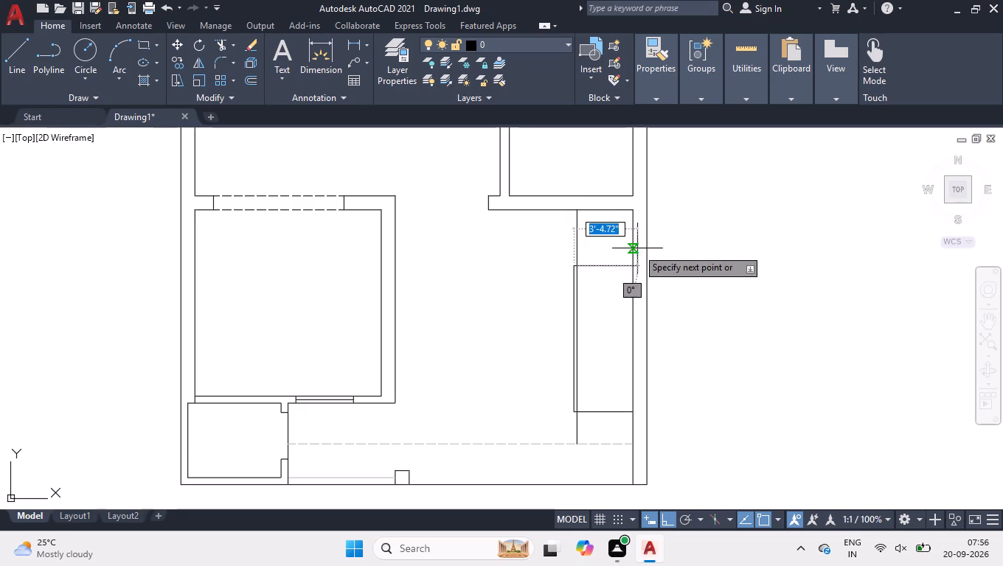
left_click(636, 265)
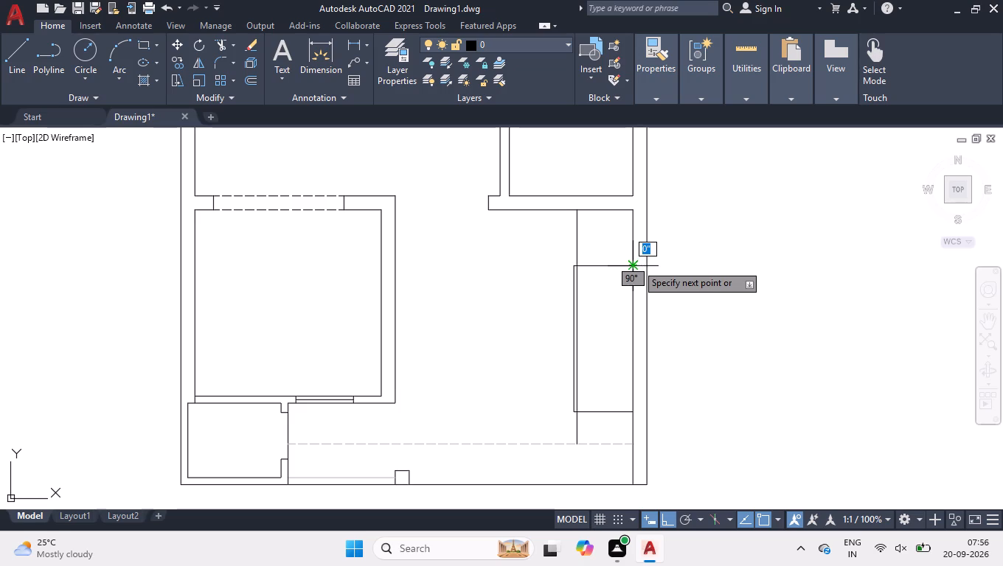
key("Return")
Trim the part of the offset line that extends below the new outline's lower edge.
type("tr")
key("Return")
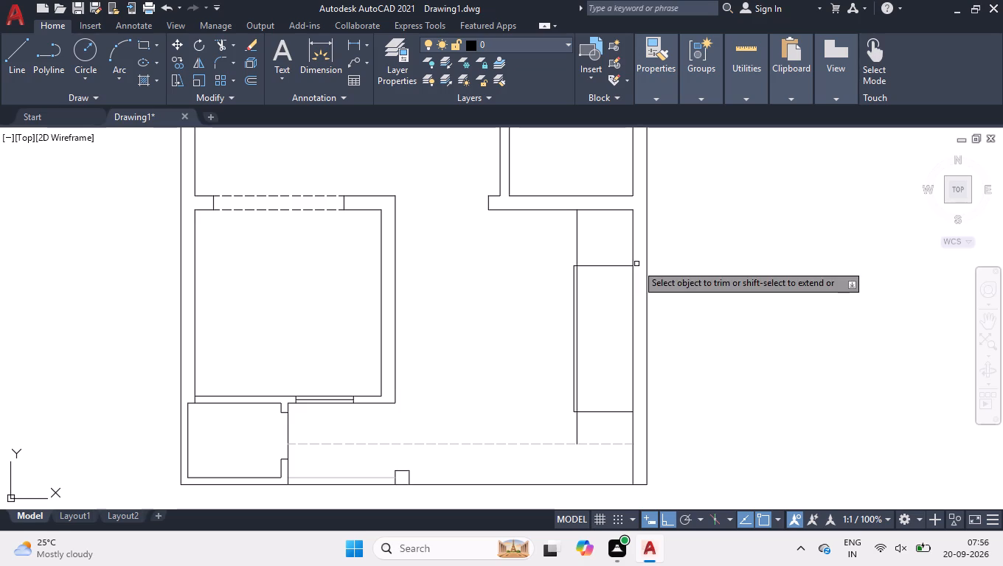
left_click(577, 424)
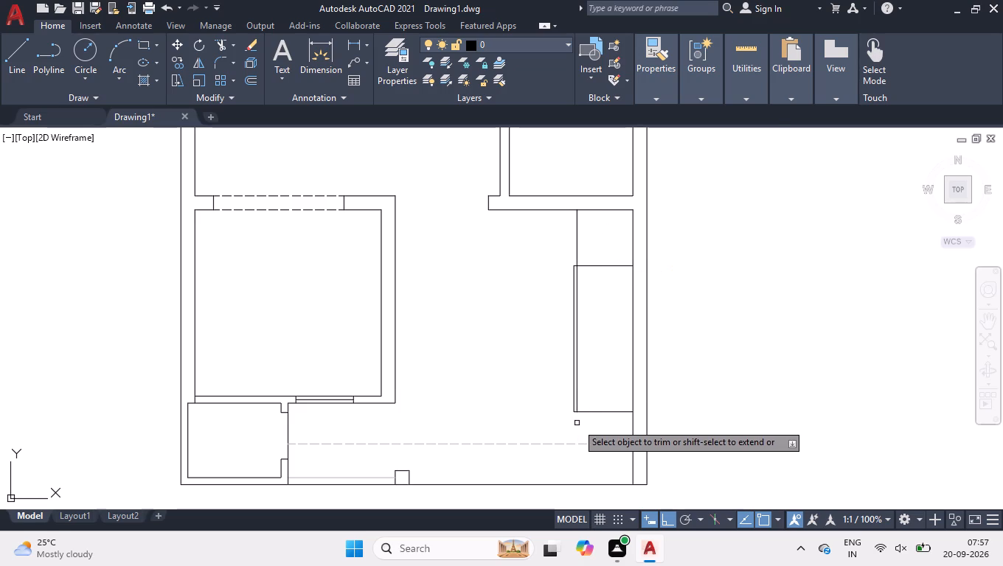
key("Return")
Fillet the lower ends of the two closely spaced vertical lines into a rounded end.
key("f")
key("Return")
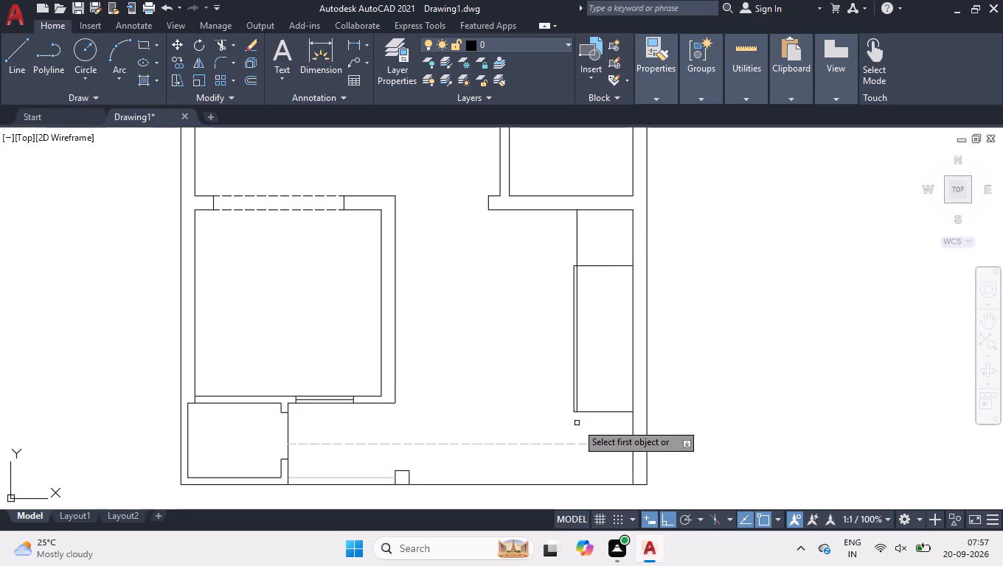
scroll(590, 429, "up", 3)
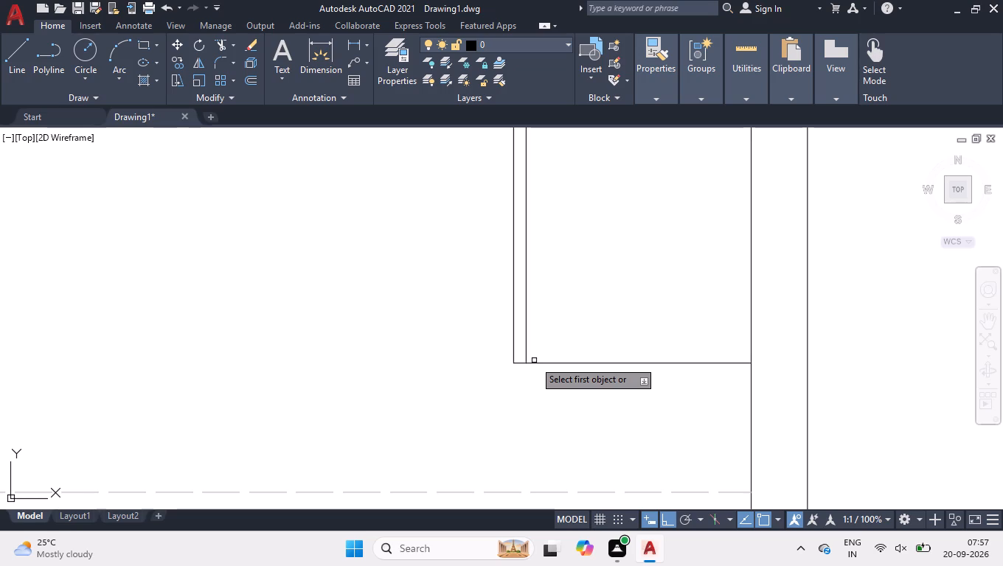
scroll(534, 360, "up", 1)
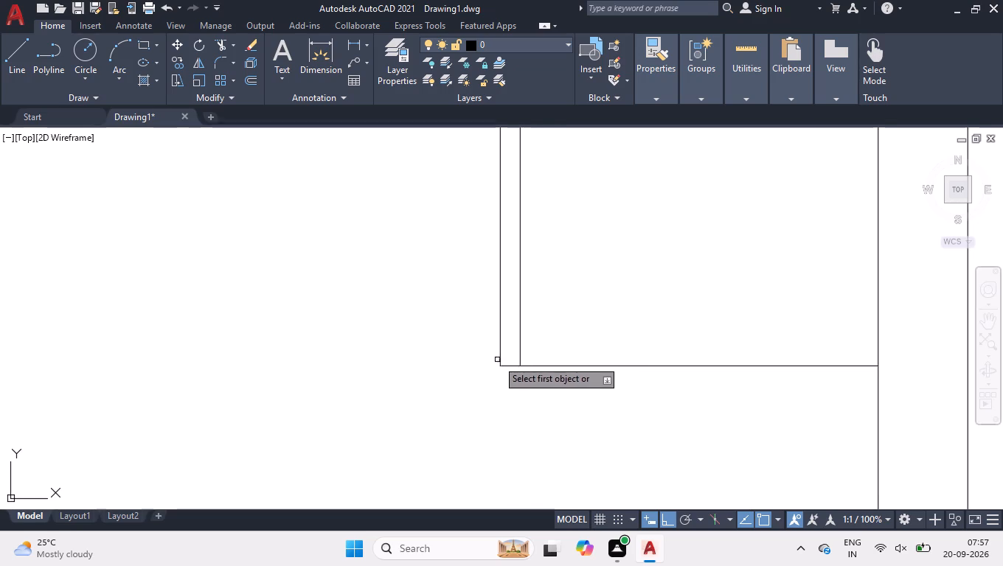
left_click(499, 355)
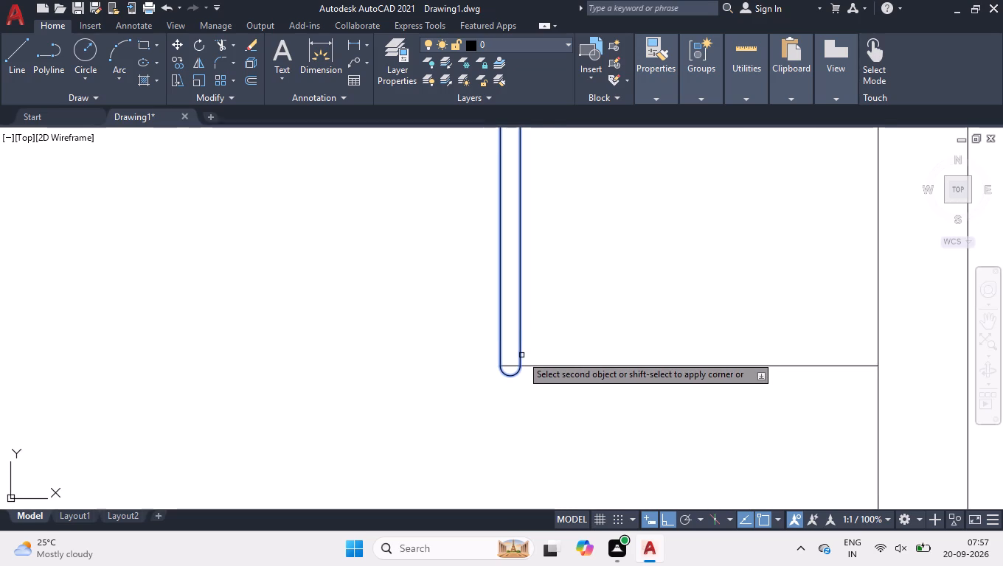
left_click(523, 356)
left_click(522, 358)
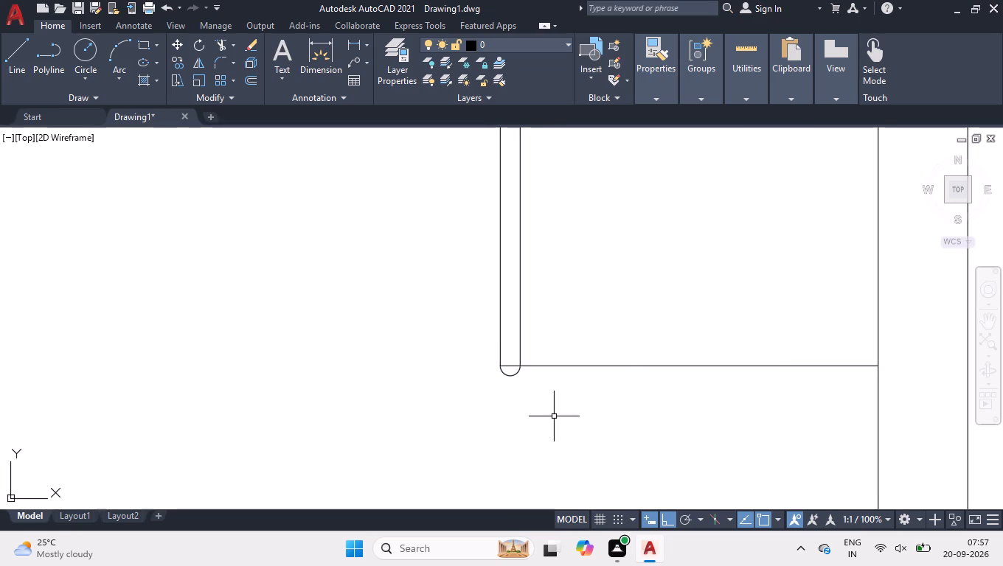
Stretch the upper end of the strip's outer vertical line about 1'-7" upward beyond the outline's upper edge.
scroll(554, 419, "down", 2)
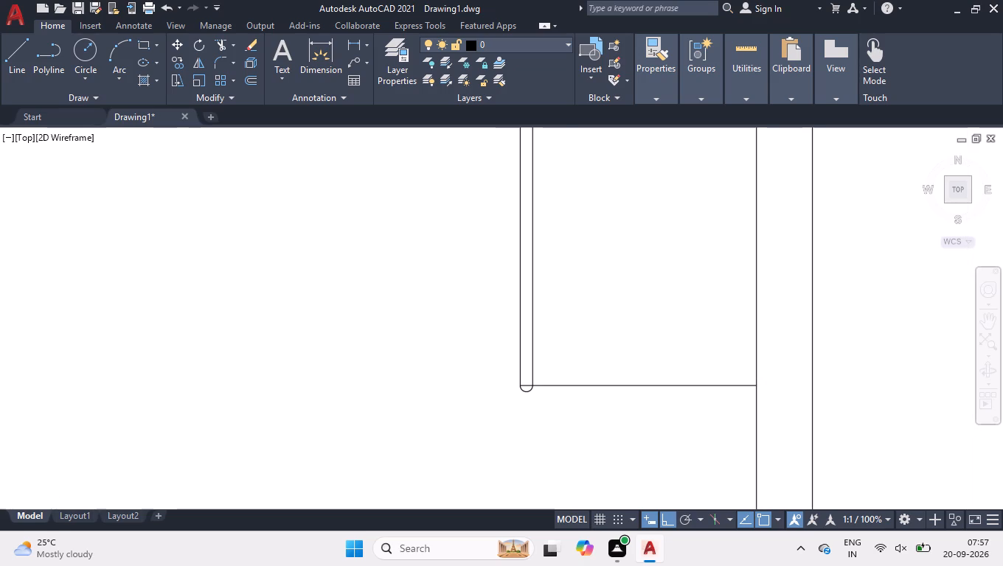
scroll(554, 419, "down", 1)
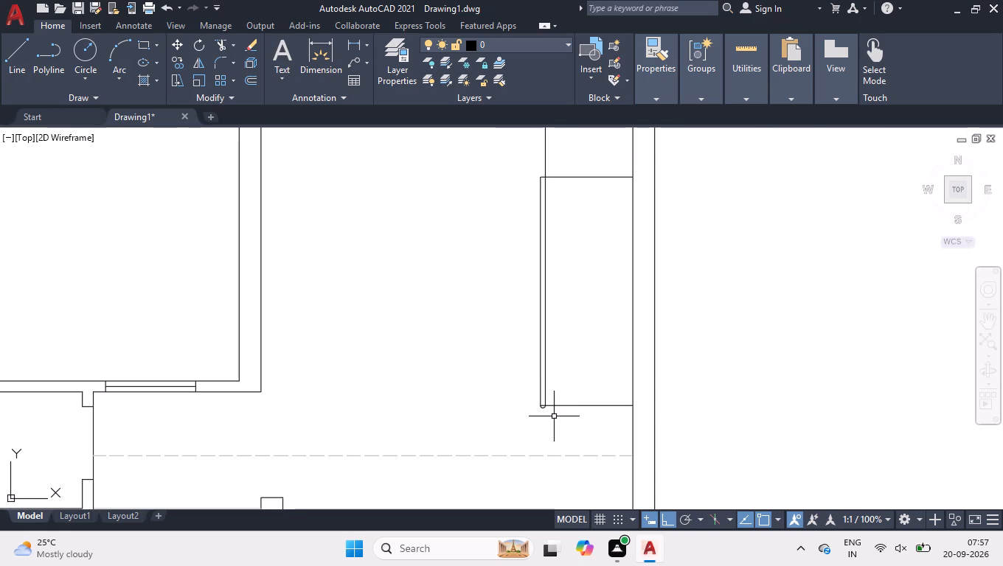
scroll(555, 391, "down", 2)
scroll(564, 275, "up", 1)
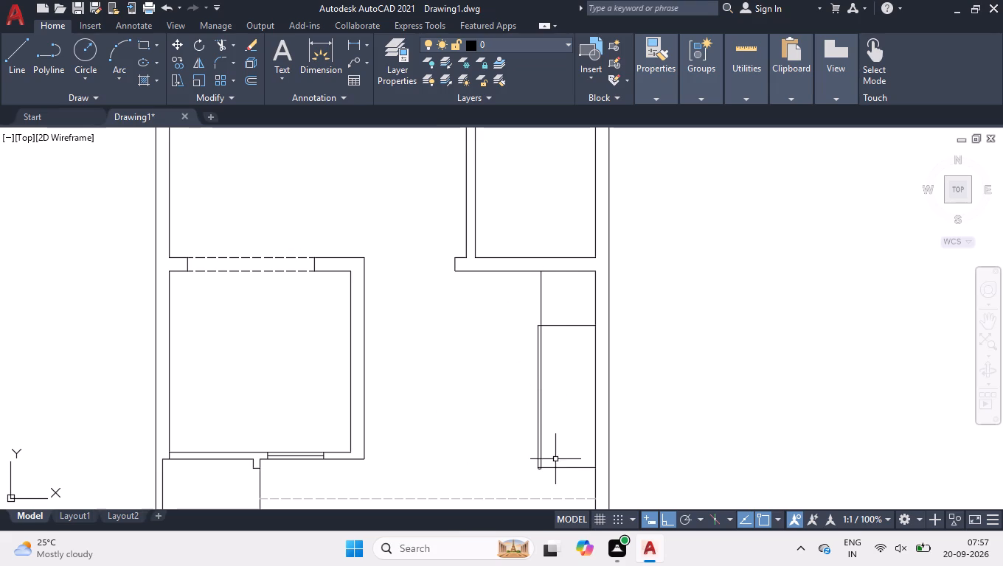
scroll(539, 368, "down", 1)
scroll(576, 436, "up", 1)
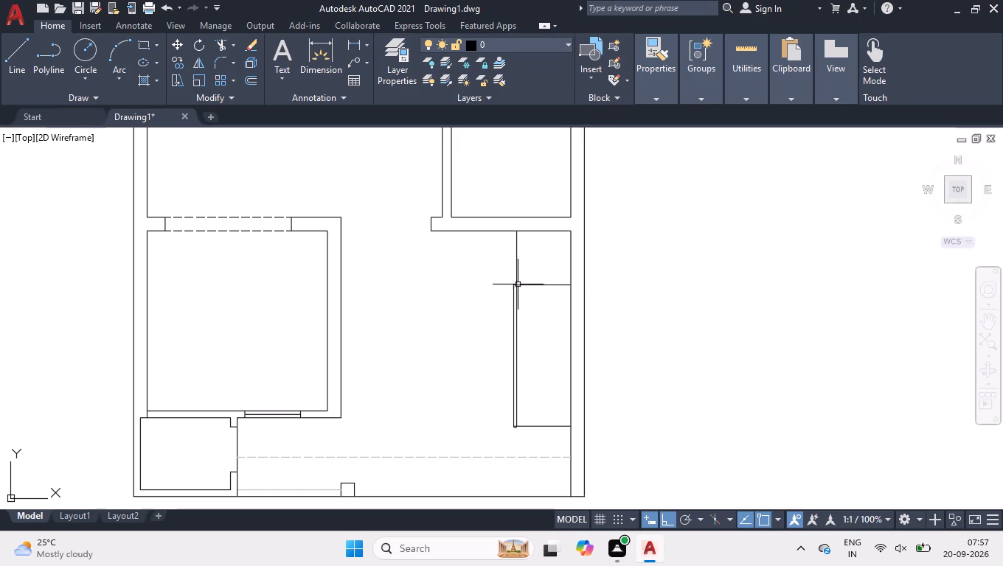
scroll(521, 268, "up", 2)
left_click(500, 332)
left_click(490, 338)
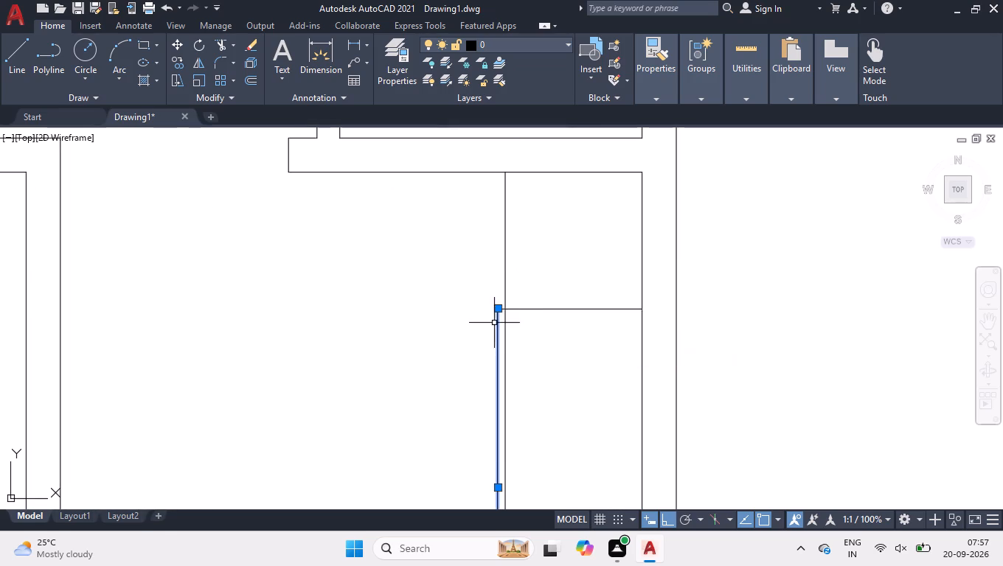
scroll(494, 250, "up", 1)
left_click(496, 346)
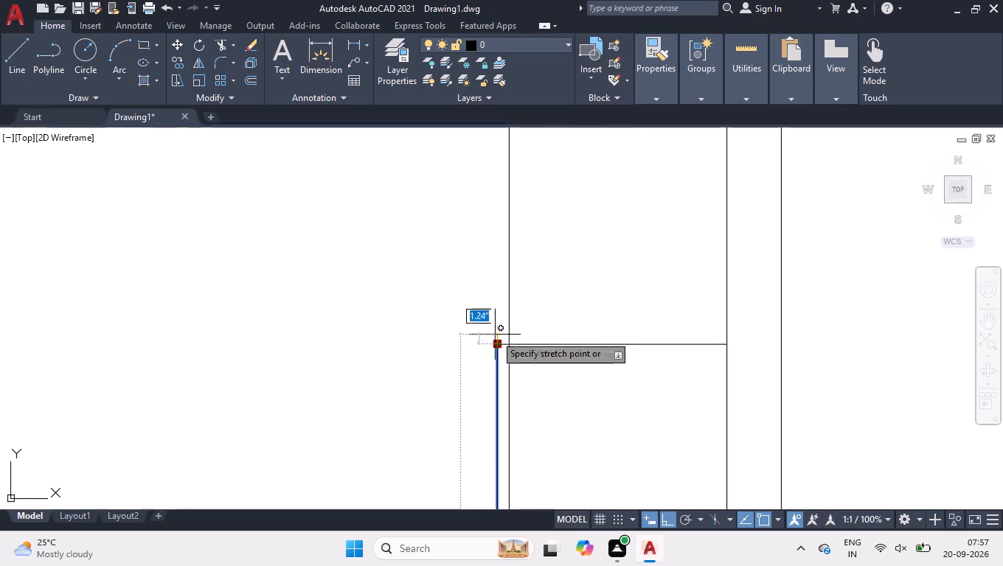
scroll(501, 220, "down", 2)
scroll(492, 210, "up", 3)
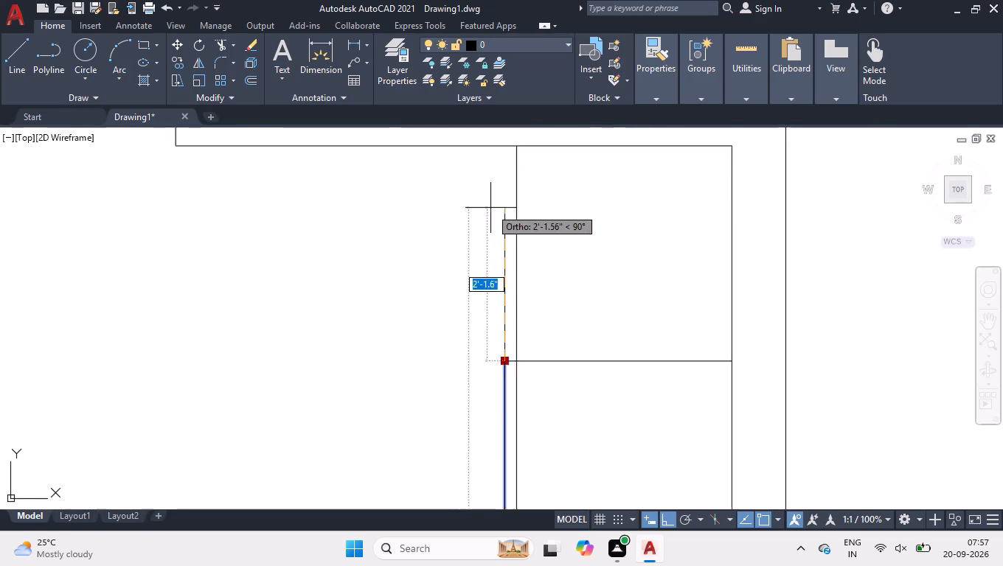
left_click(509, 273)
right_click(435, 261)
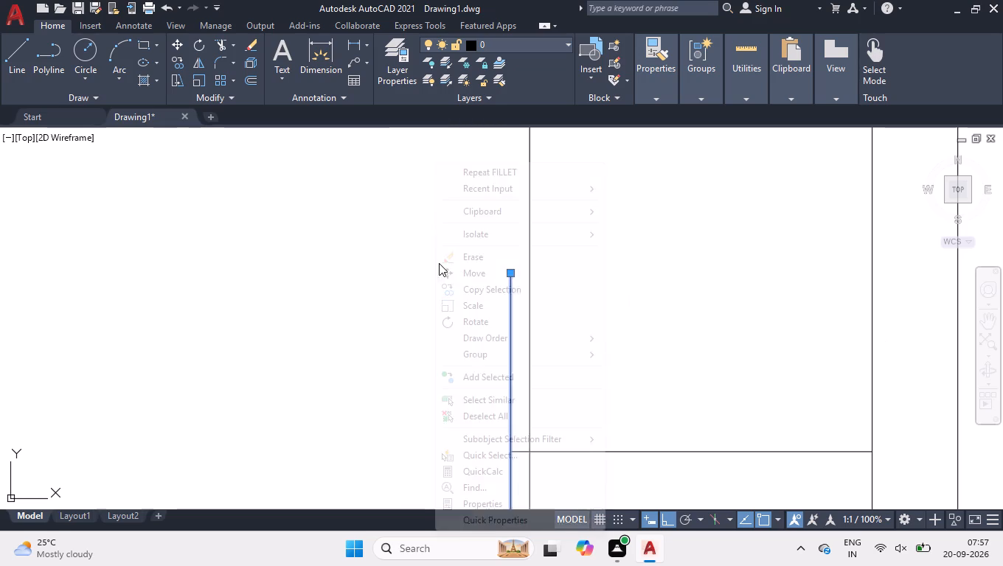
left_click(461, 421)
Shorten the strip's inner vertical line from the wall above down to the level of the outer line's top end.
scroll(461, 304, "down", 2)
scroll(487, 290, "up", 2)
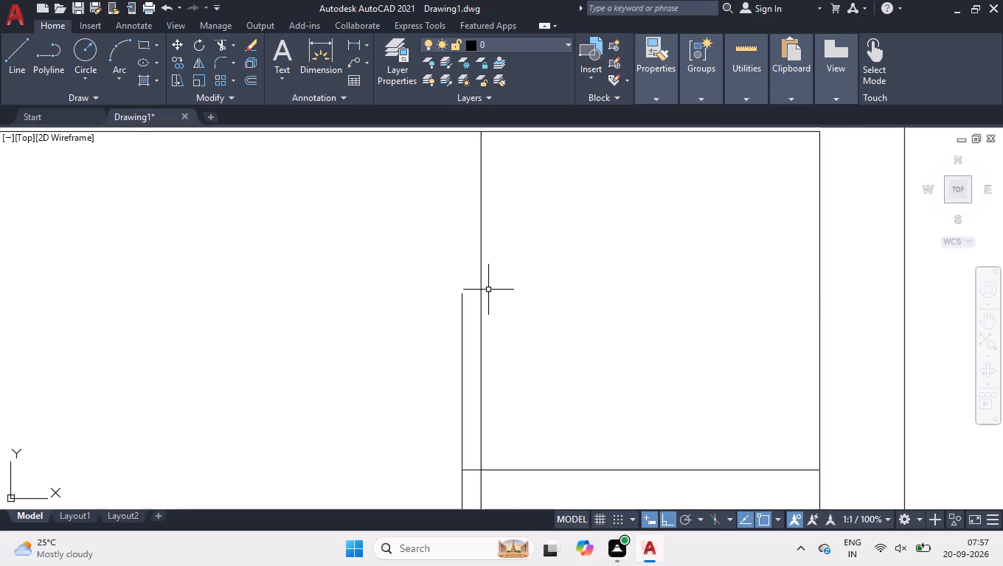
scroll(494, 290, "down", 1)
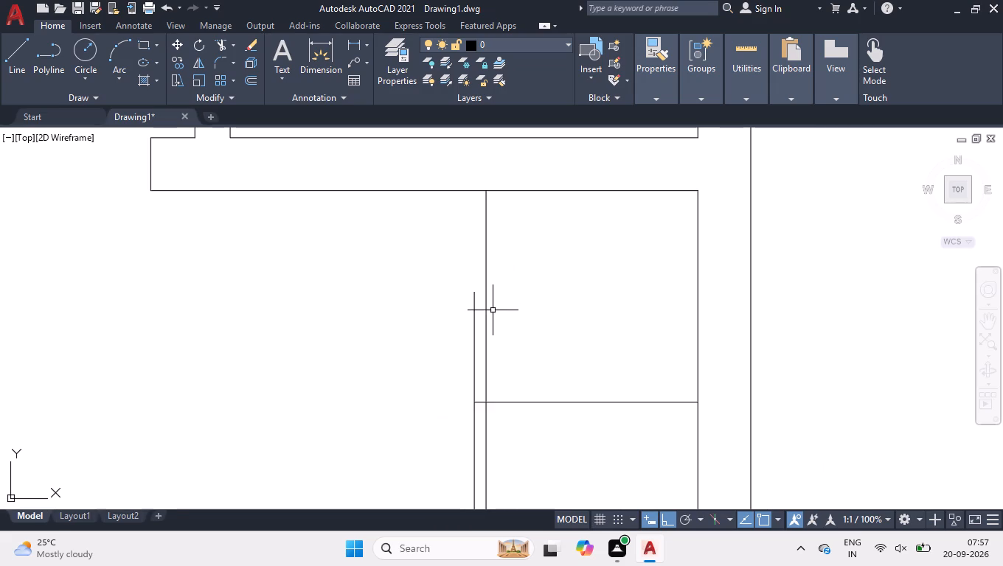
left_click(485, 262)
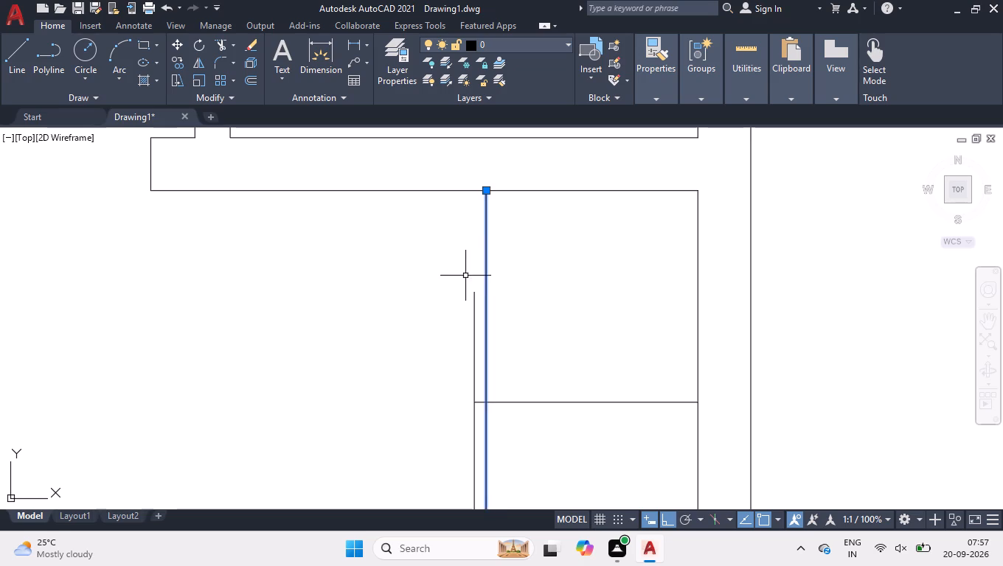
scroll(474, 234, "up", 2)
scroll(487, 237, "down", 1)
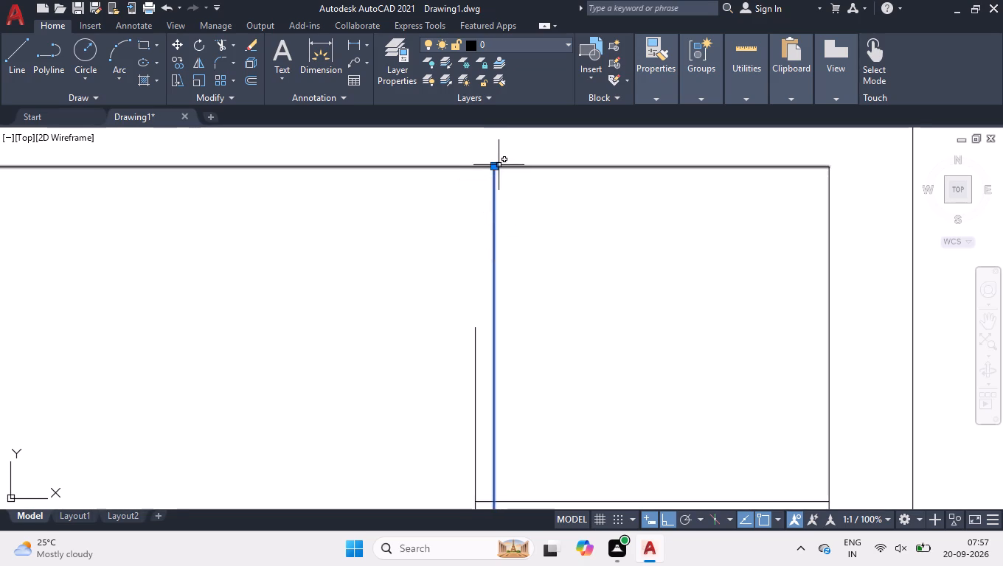
left_click(496, 167)
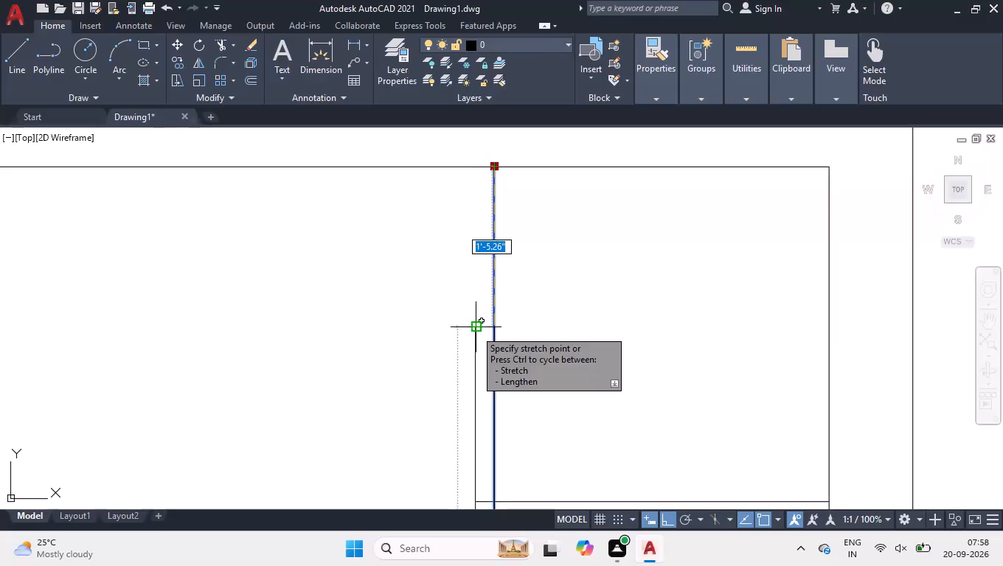
left_click(524, 326)
right_click(530, 311)
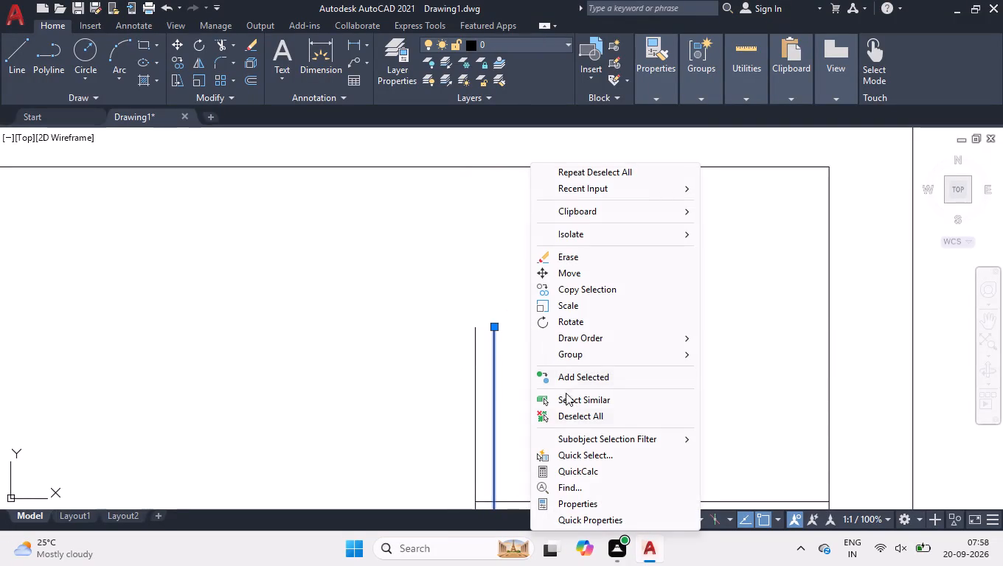
left_click(579, 416)
Fillet the upper ends of the two closely spaced vertical lines into a rounded end.
key("f")
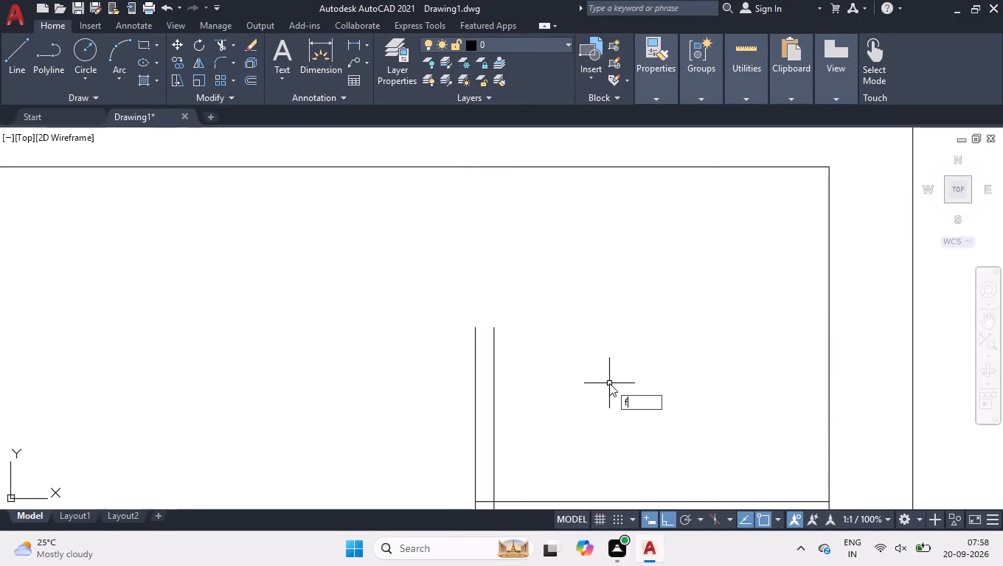
key("Return")
left_click(475, 339)
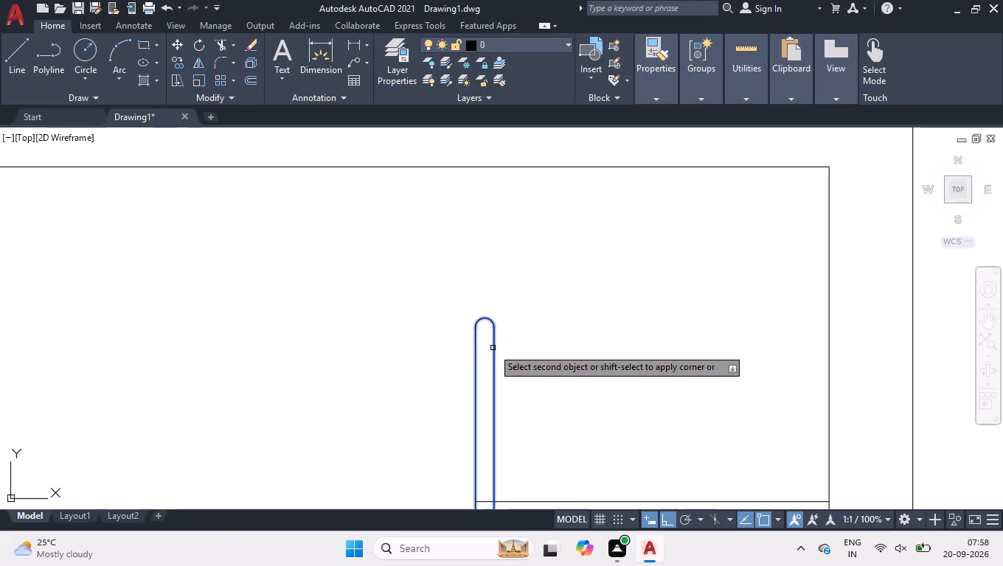
left_click(496, 348)
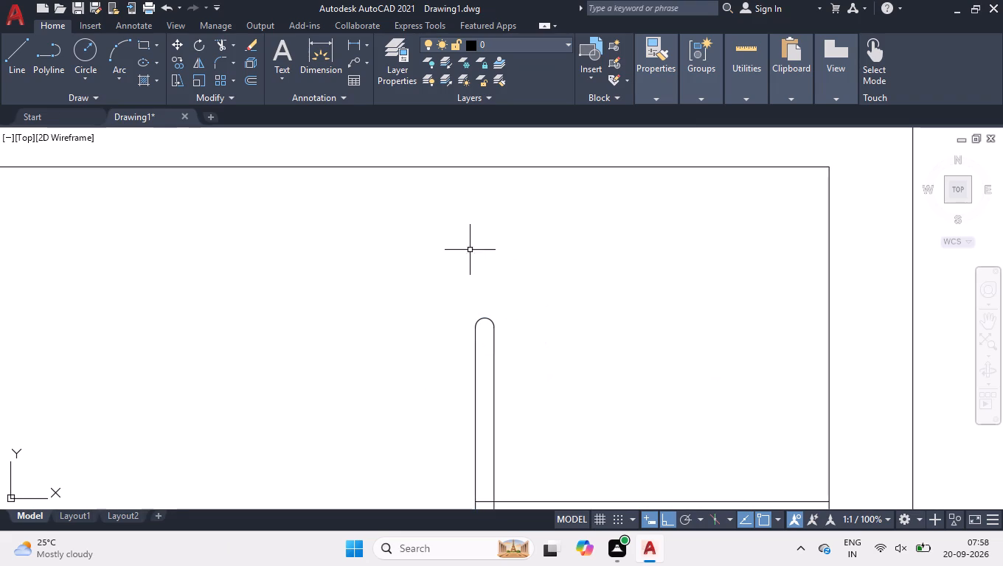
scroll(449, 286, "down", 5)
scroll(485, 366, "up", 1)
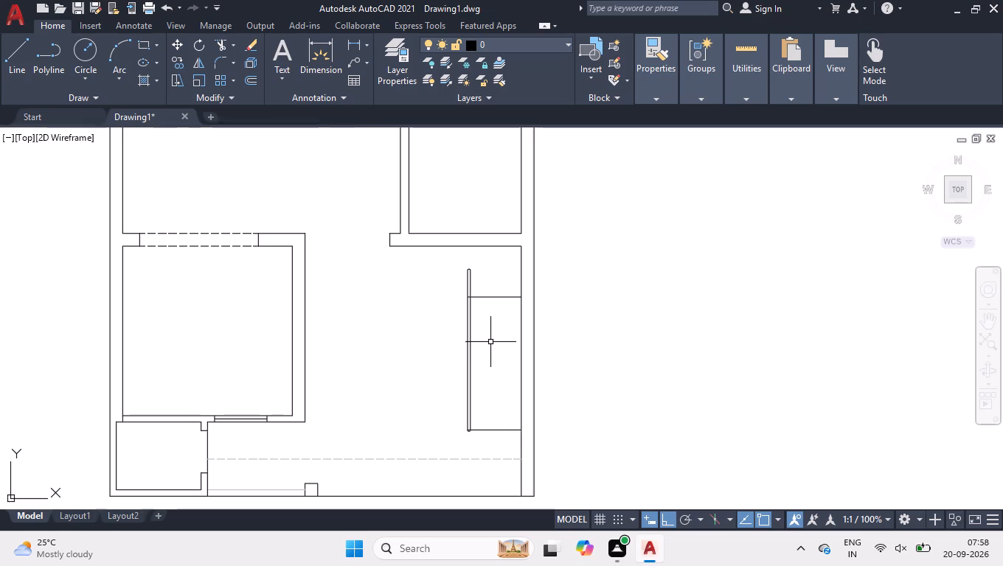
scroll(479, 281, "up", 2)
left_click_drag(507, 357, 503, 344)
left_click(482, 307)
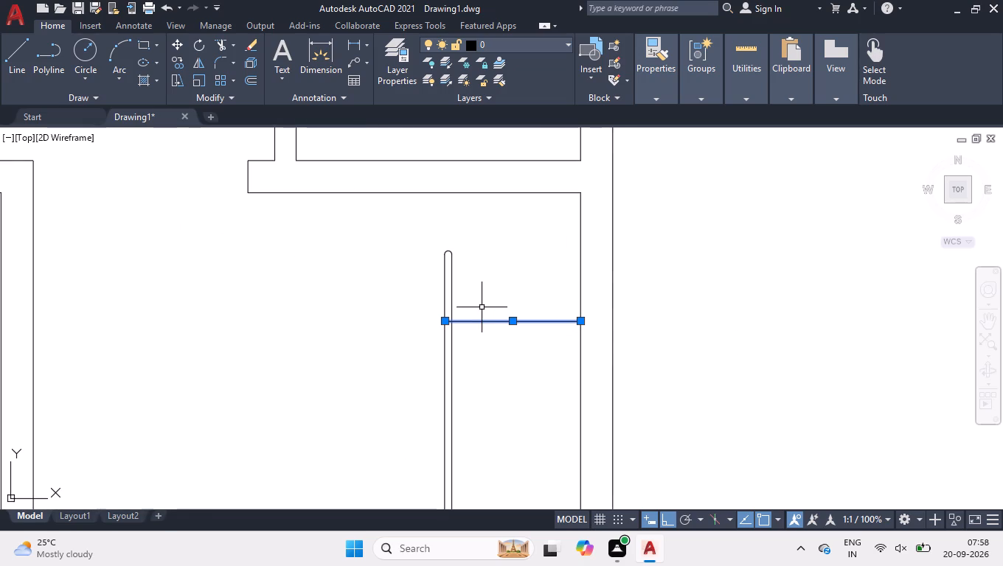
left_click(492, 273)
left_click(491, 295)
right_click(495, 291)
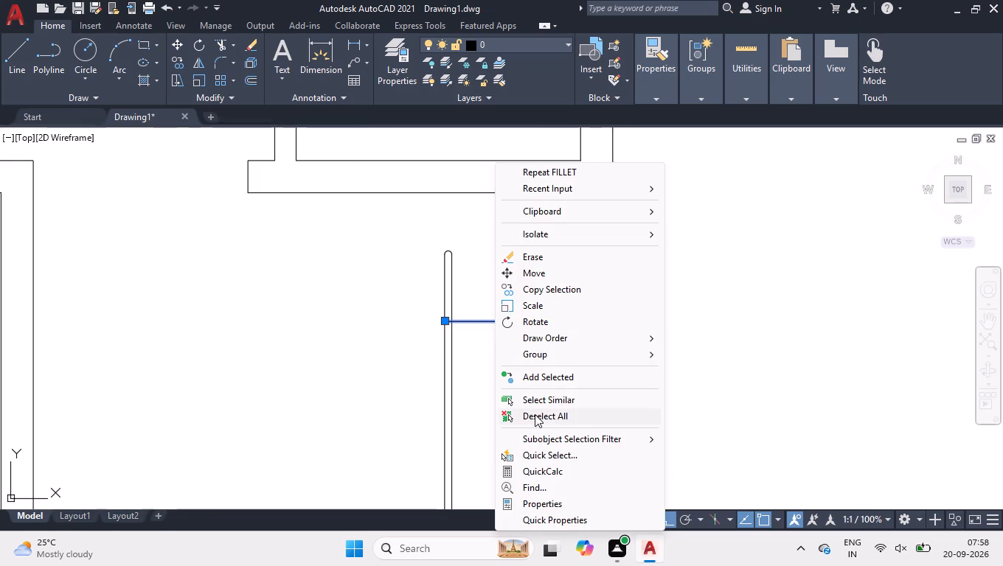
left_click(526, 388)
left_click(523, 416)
Move the arc at the strip's upper end straight down between the two vertical lines.
left_click_drag(418, 226, 428, 237)
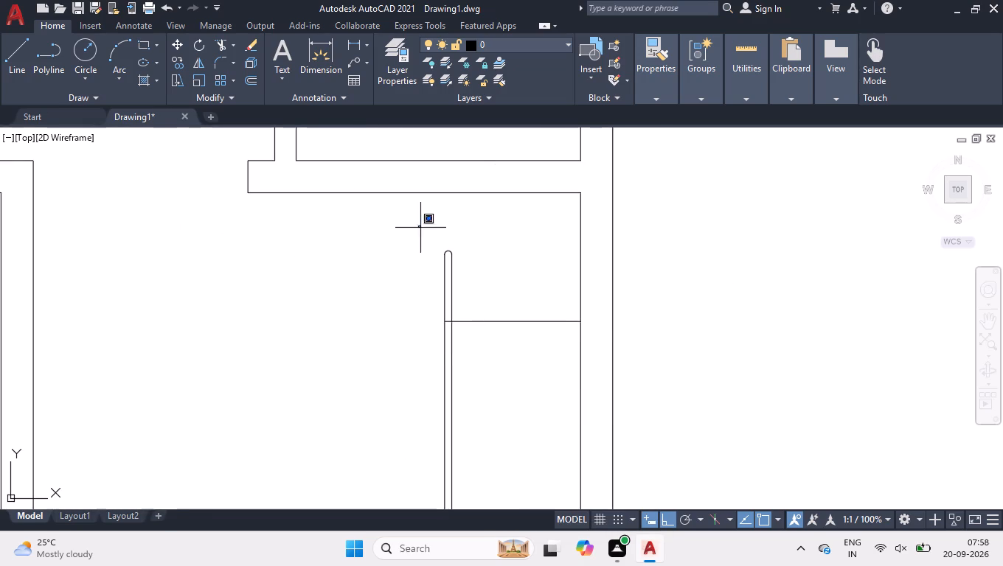
left_click_drag(428, 237, 437, 243)
left_click(517, 301)
scroll(431, 298, "up", 2)
scroll(468, 194, "up", 1)
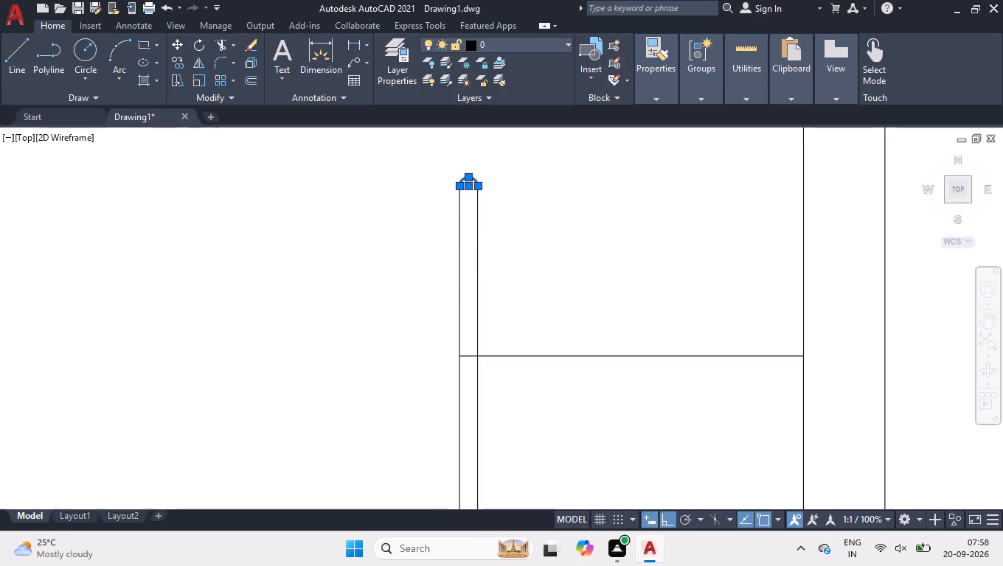
scroll(468, 193, "up", 1)
left_click(459, 177)
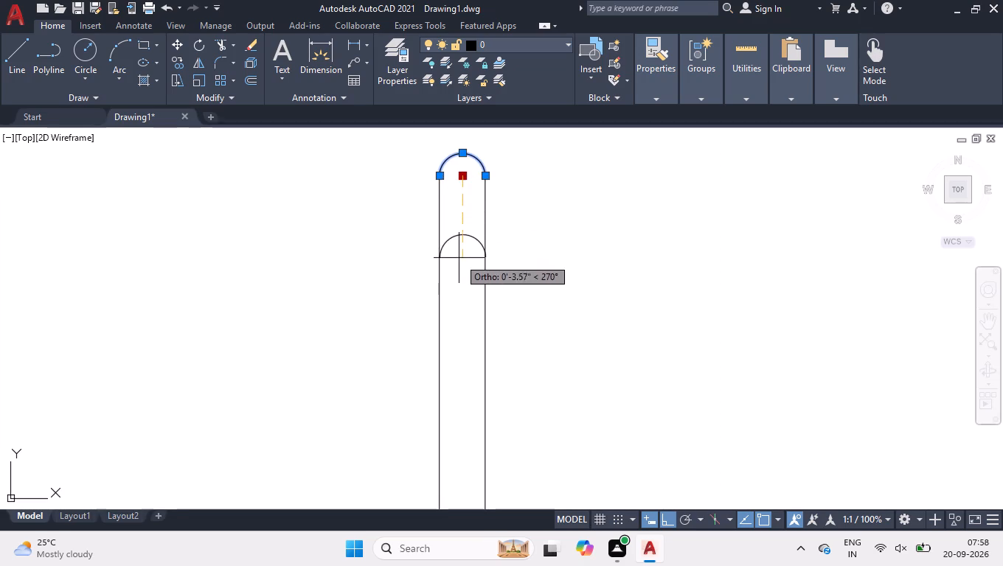
left_click(458, 291)
scroll(457, 243, "down", 4)
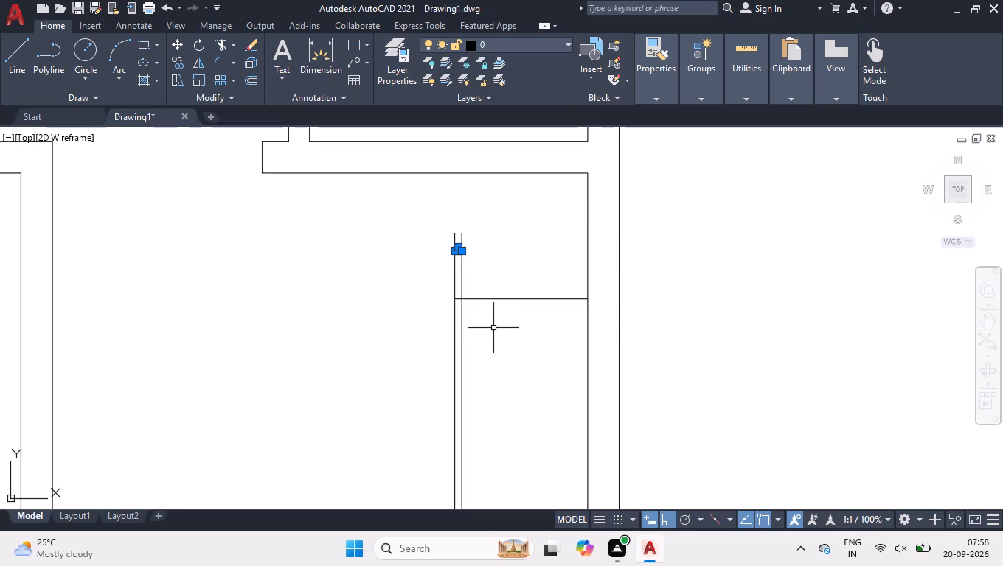
right_click(495, 328)
scroll(459, 223, "up", 3)
left_click(473, 273)
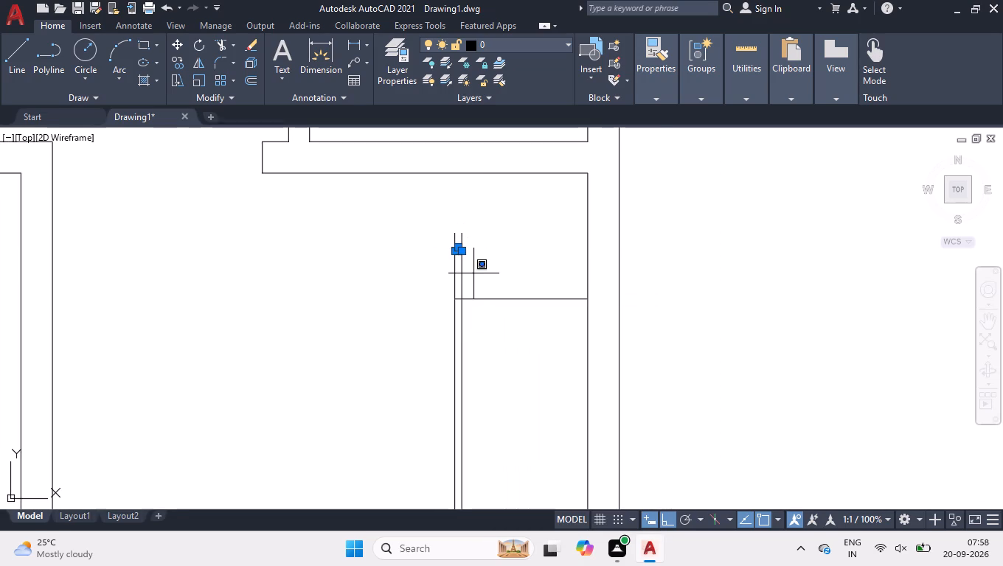
left_click(476, 279)
Move the strip's upper arc further straight down, closer to the outline's upper edge, and clear the selection.
scroll(460, 246, "up", 5)
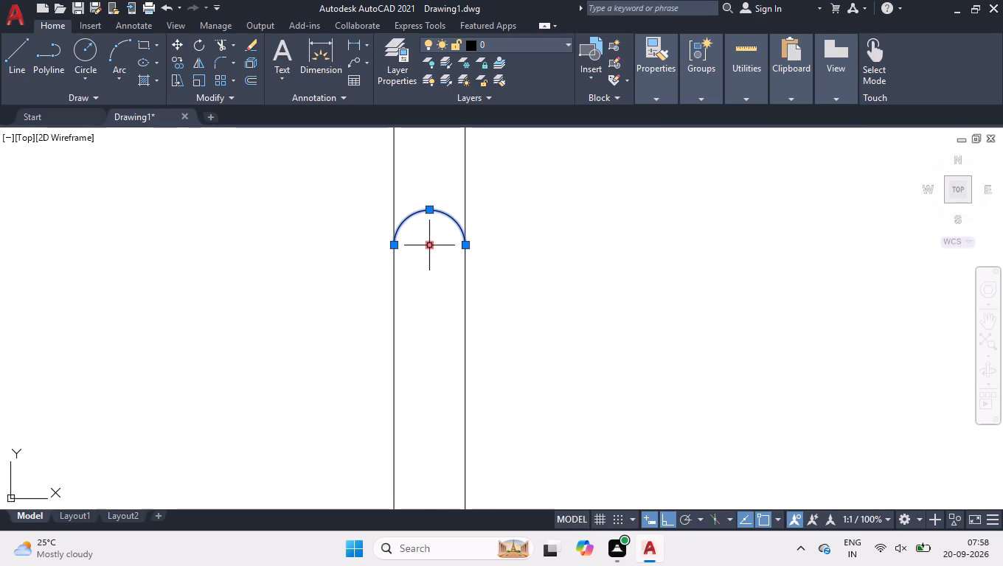
left_click(431, 244)
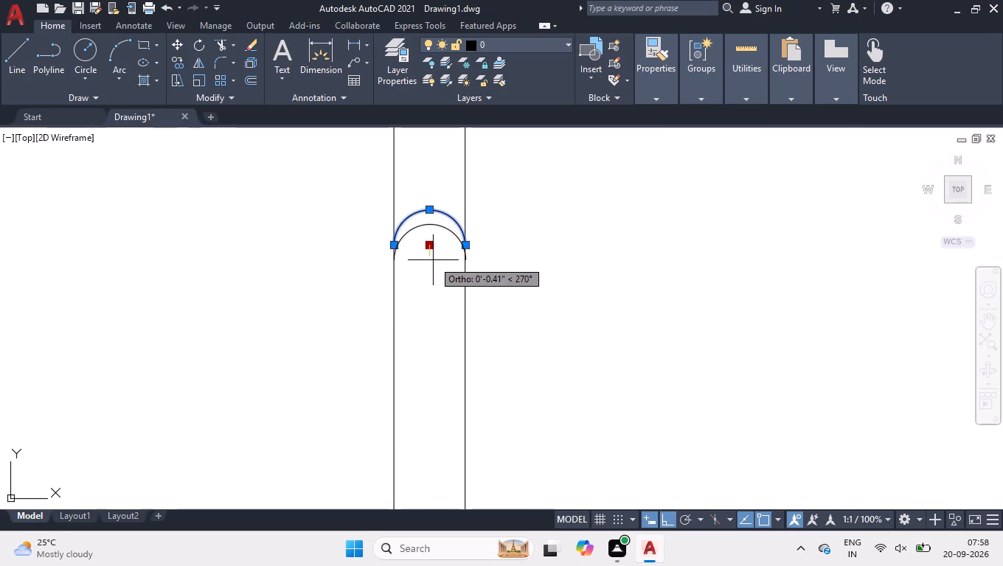
left_click(426, 388)
right_click_drag(573, 245, 571, 253)
left_click(586, 413)
Trim the parts of both vertical strip lines that extend above the moved arc.
scroll(522, 290, "down", 2)
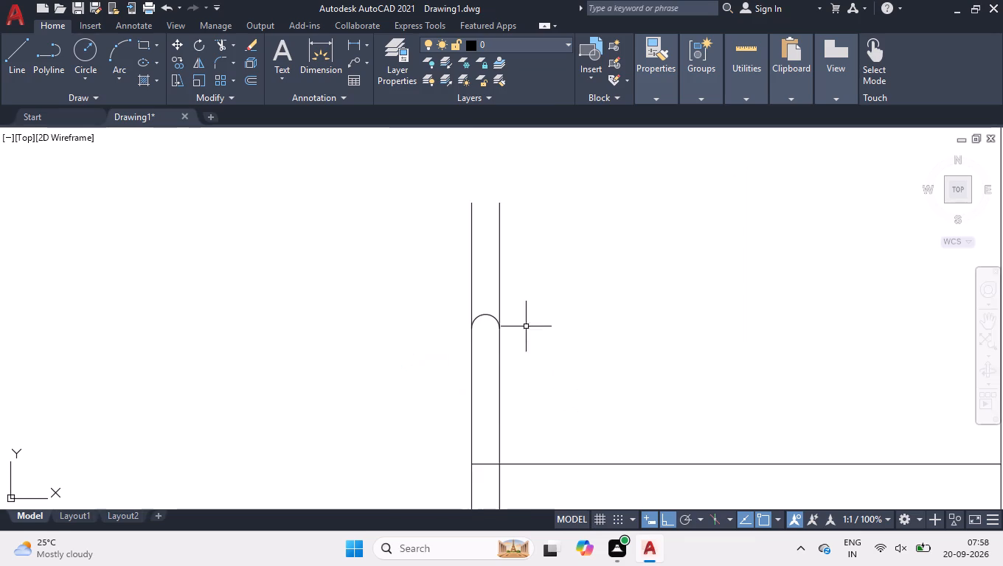
scroll(439, 380, "down", 1)
scroll(494, 301, "up", 2)
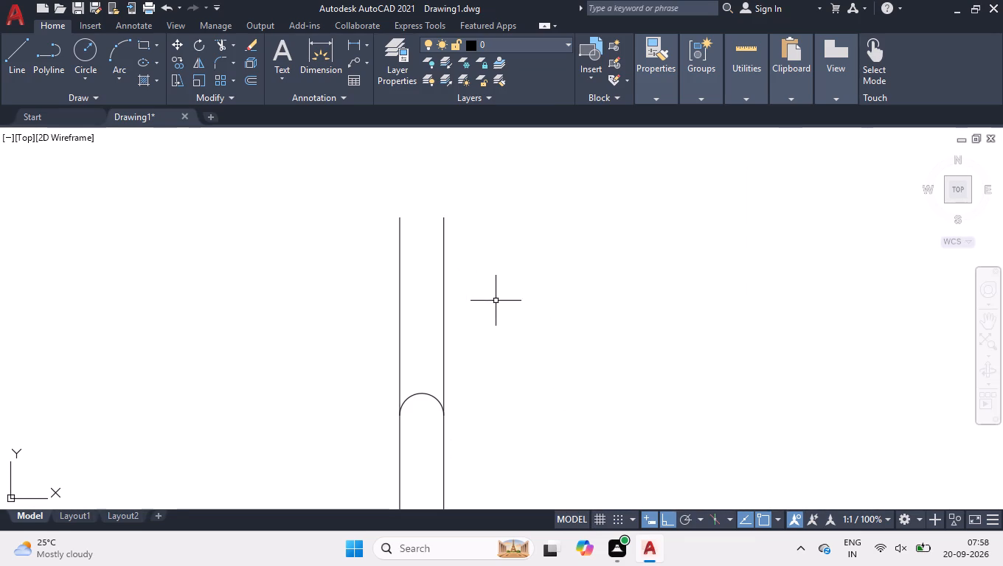
type("tr")
key("Return")
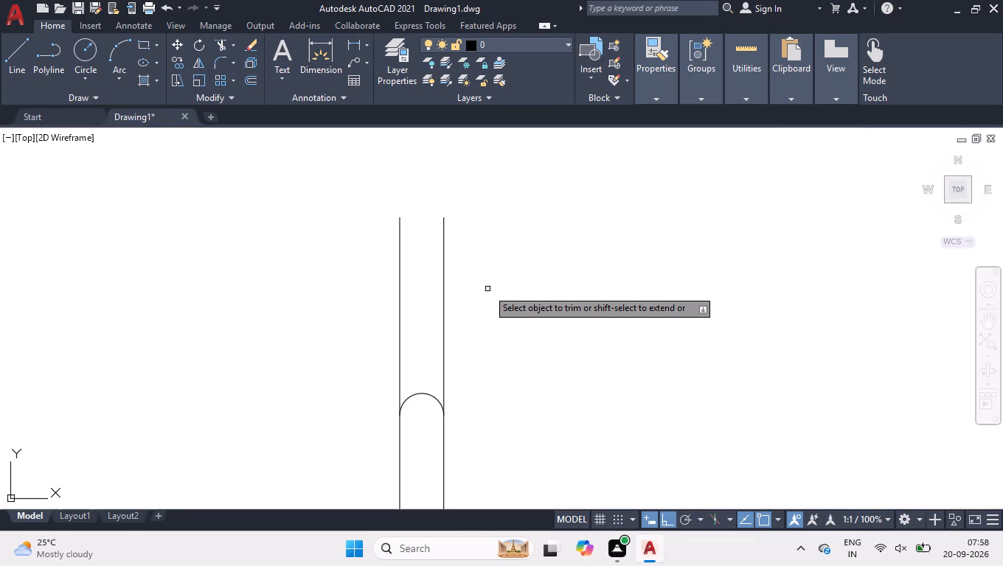
left_click(487, 289)
left_click(268, 312)
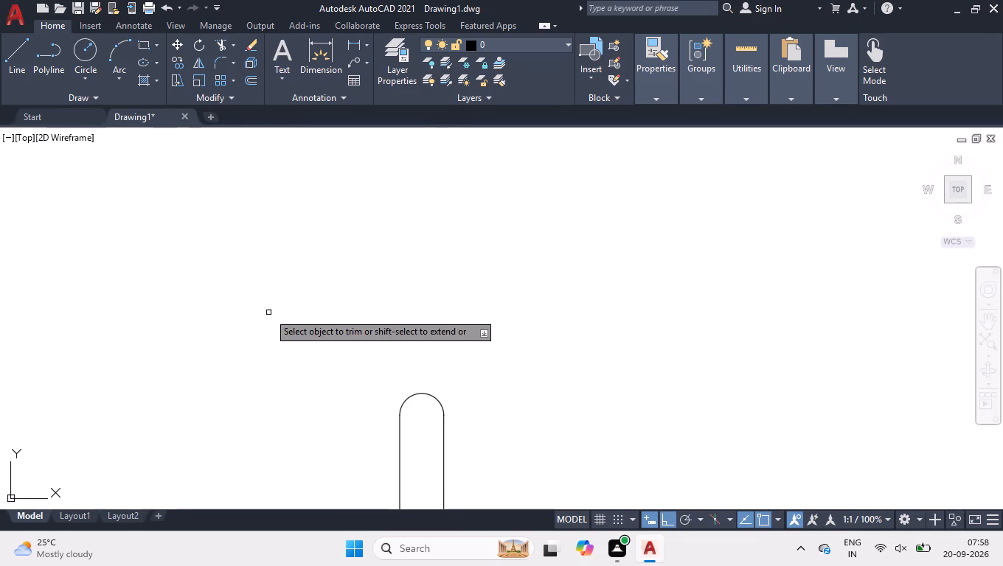
key("Return")
Copy the stair outline's upper horizontal line down to its lower edge as a fitted array of 11 items.
scroll(285, 310, "down", 4)
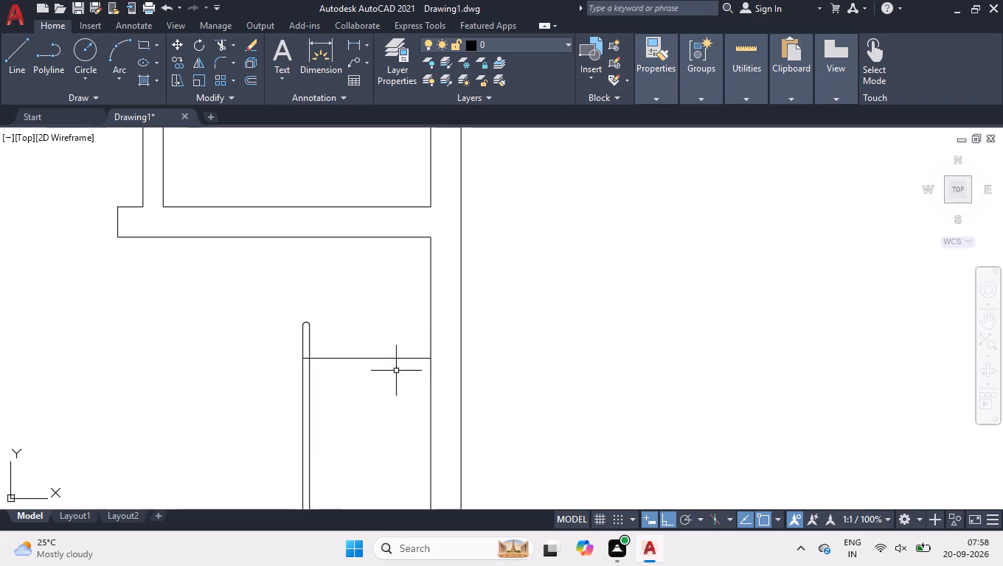
scroll(416, 326, "down", 2)
scroll(395, 471, "up", 1)
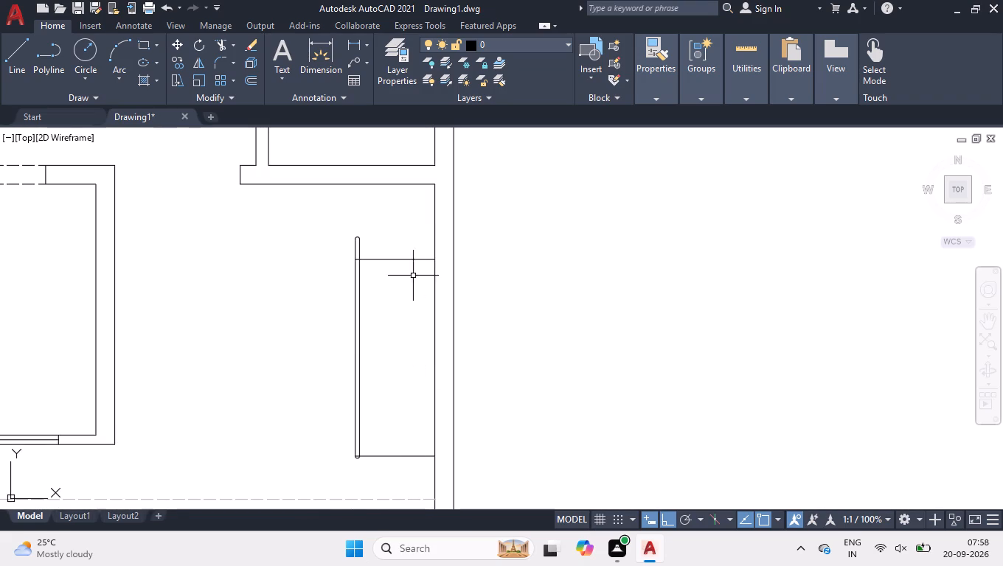
left_click(414, 258)
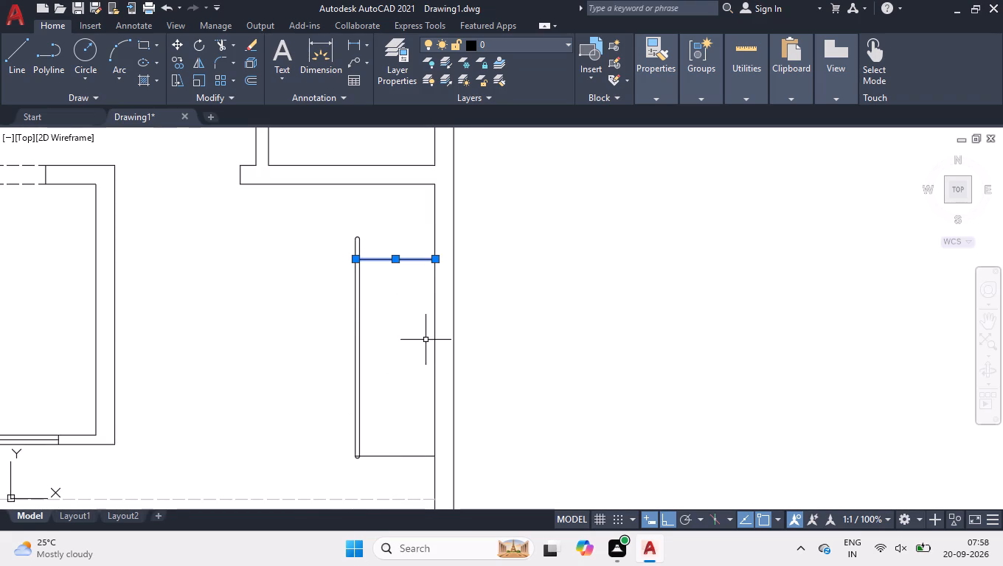
type("co")
key("Return")
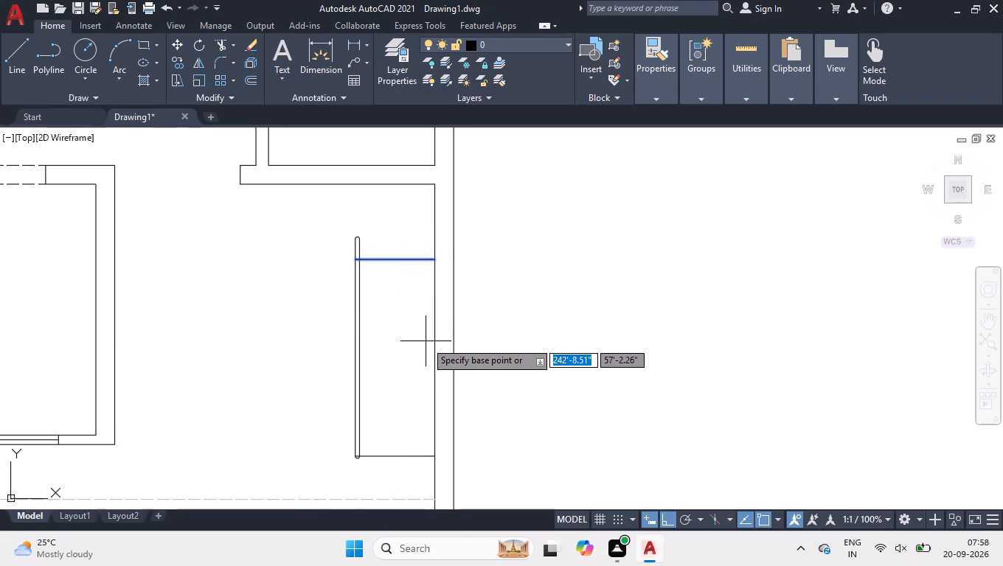
left_click(437, 261)
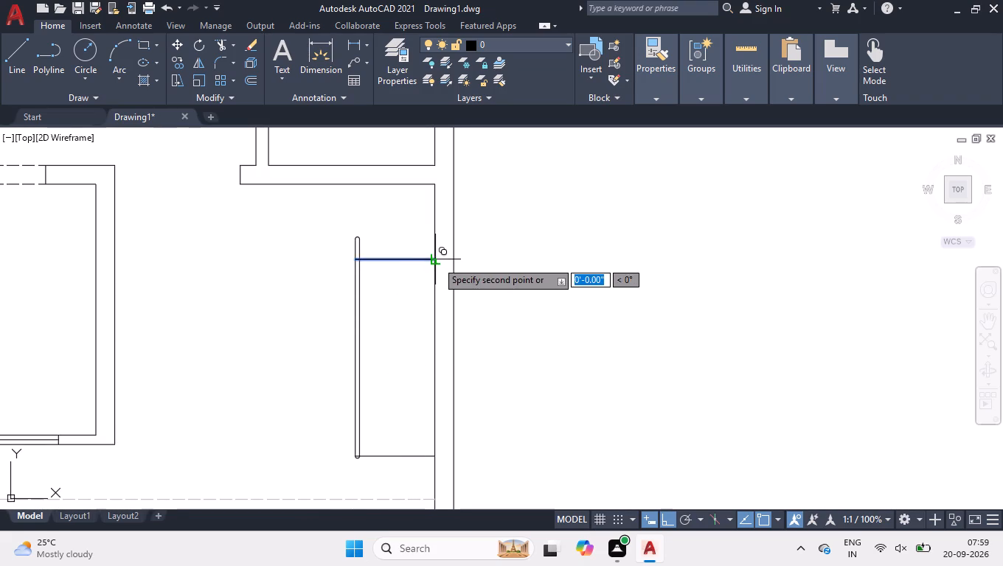
type("ar")
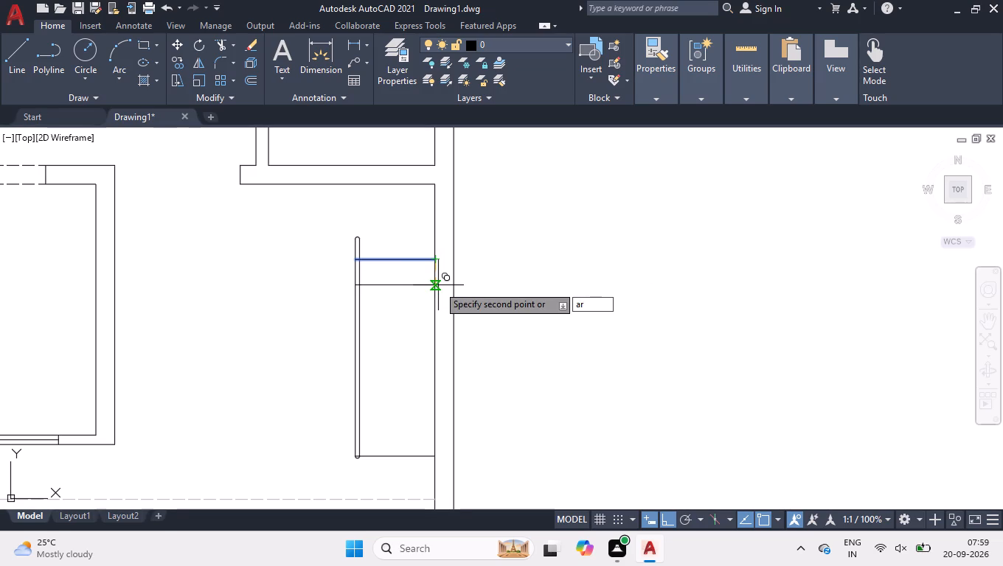
key("Return")
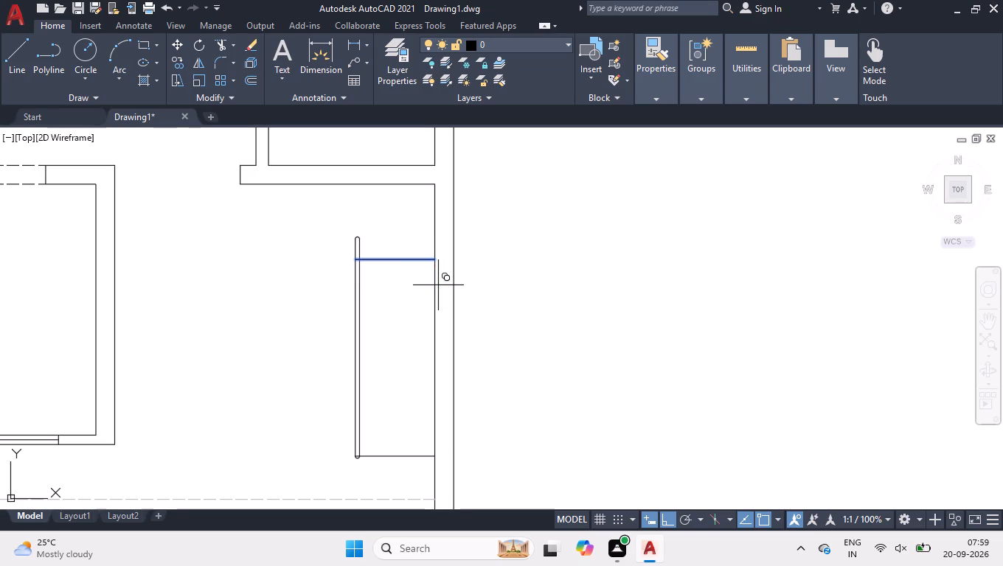
type("11")
key("Return")
key("f")
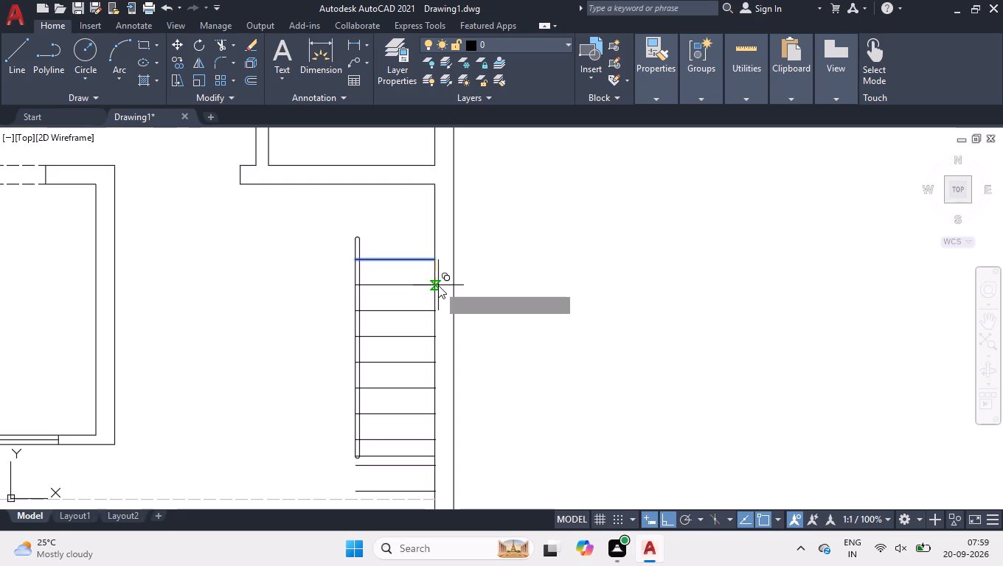
key("Return")
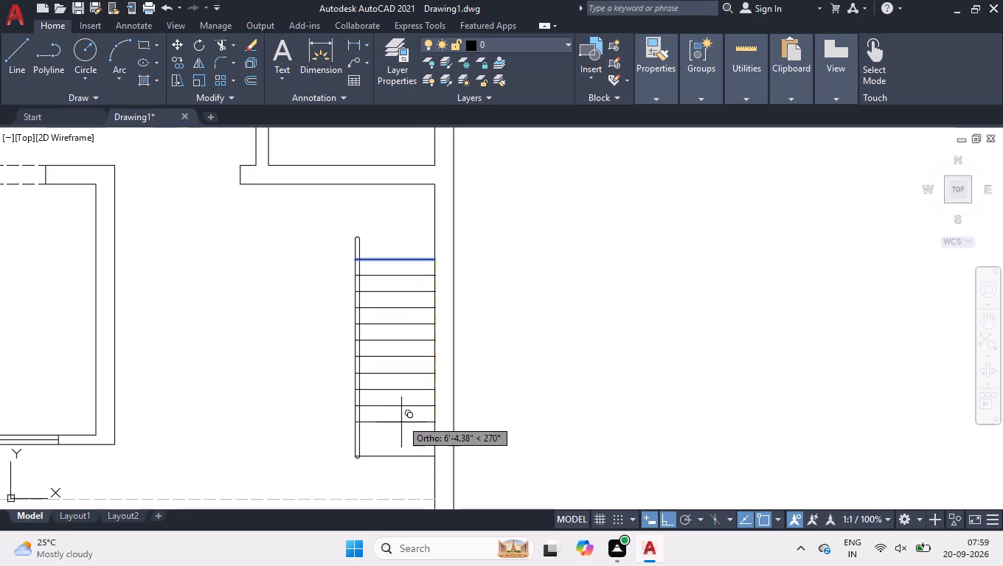
left_click(431, 456)
key("space")
Delete one of the overlapping horizontal lines at the stair outline's lower edge.
left_click(417, 455)
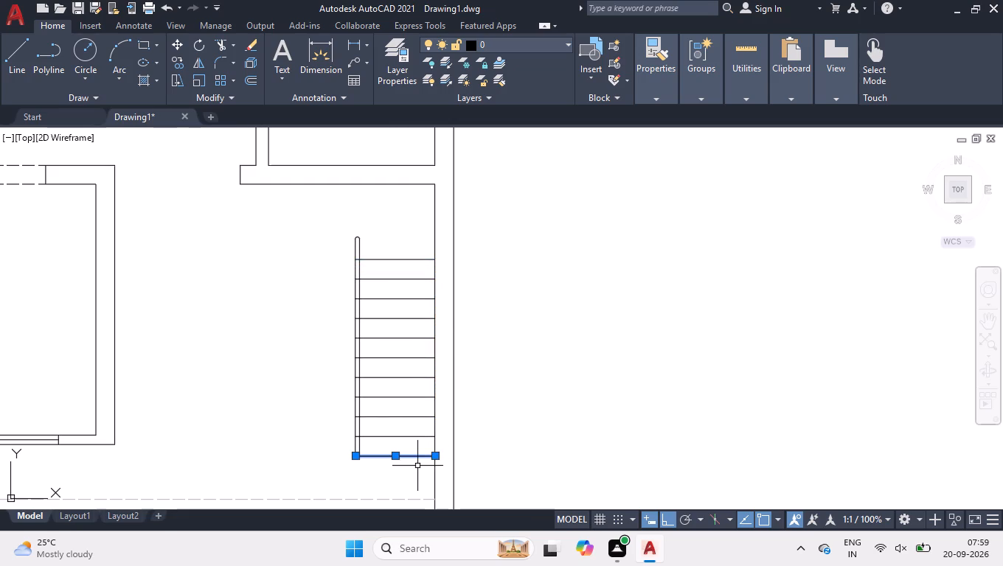
key("Delete")
Measure the spacing between neighbouring tread lines.
scroll(392, 423, "up", 1)
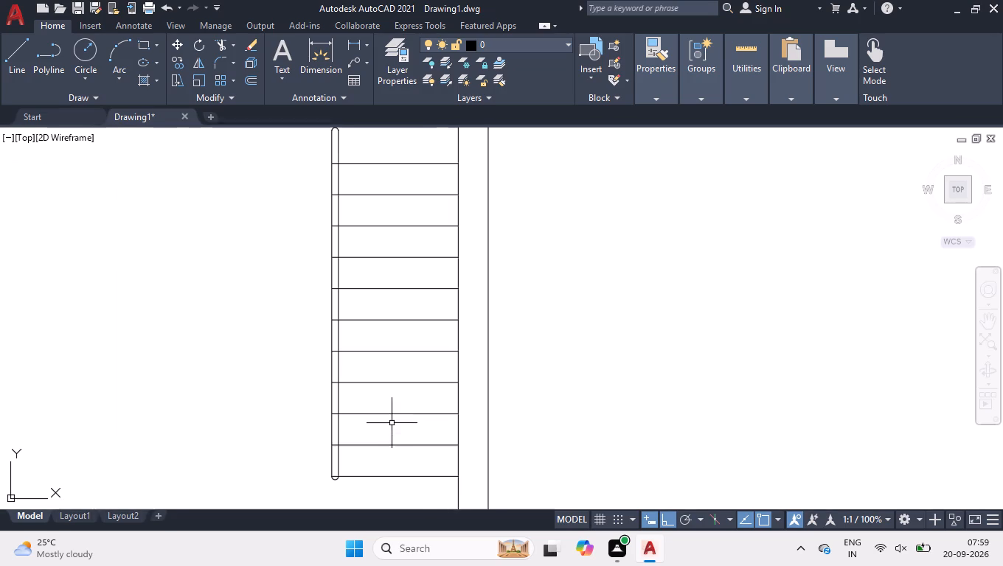
left_click(731, 114)
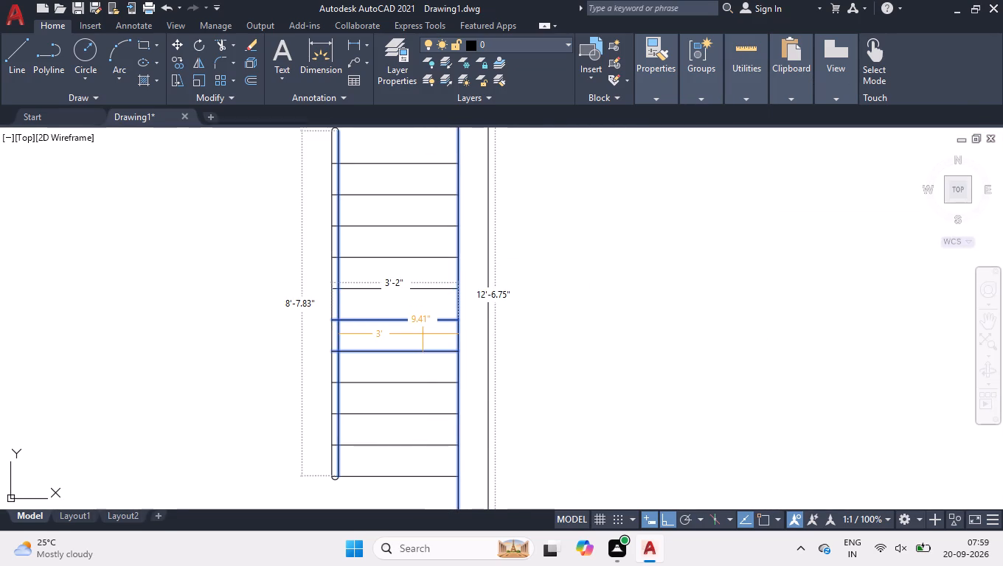
key("space")
Offset the top tread line upward by 9.41" to add another tread.
scroll(427, 334, "down", 2)
scroll(393, 256, "up", 4)
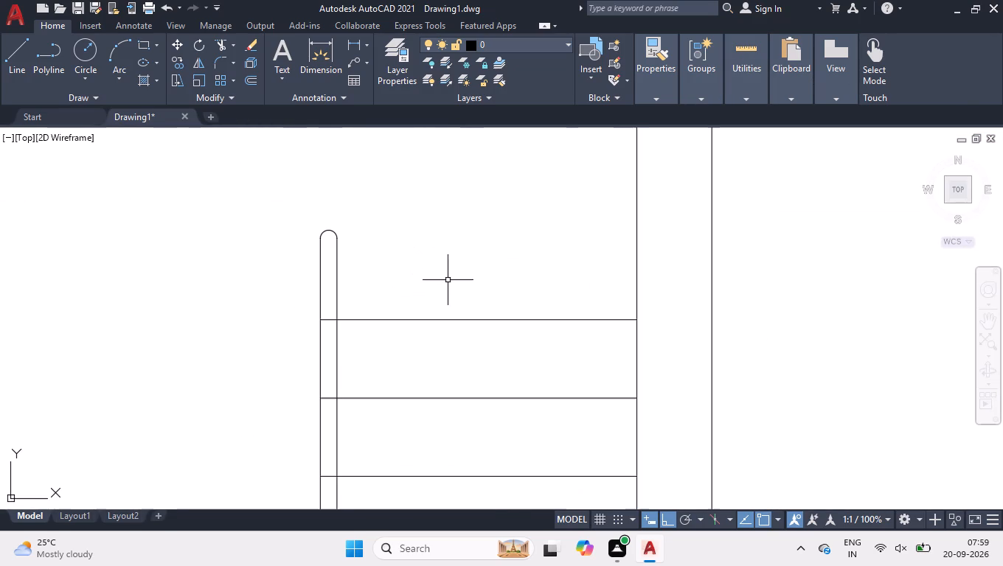
type("off")
key("Return")
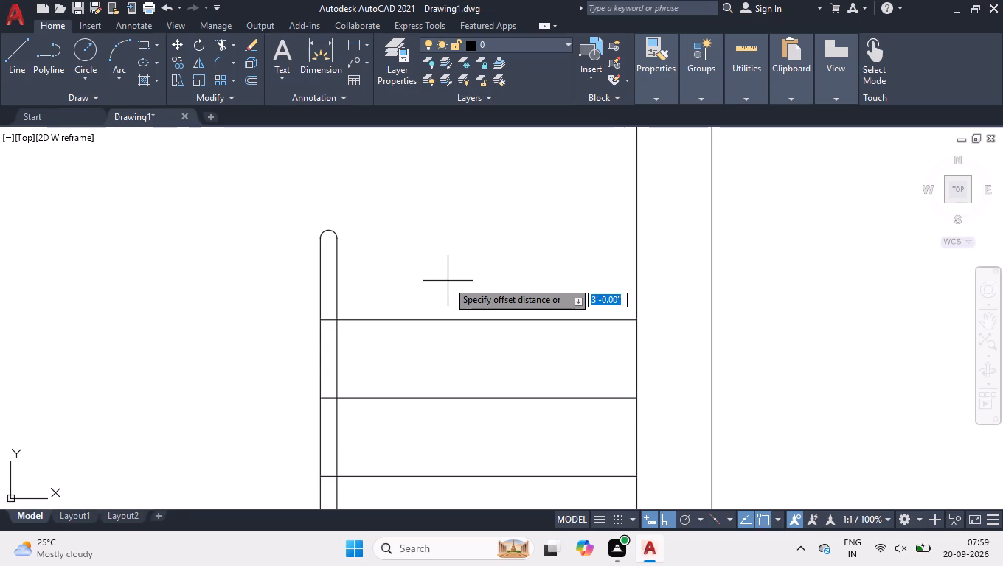
type("9.")
key("1")
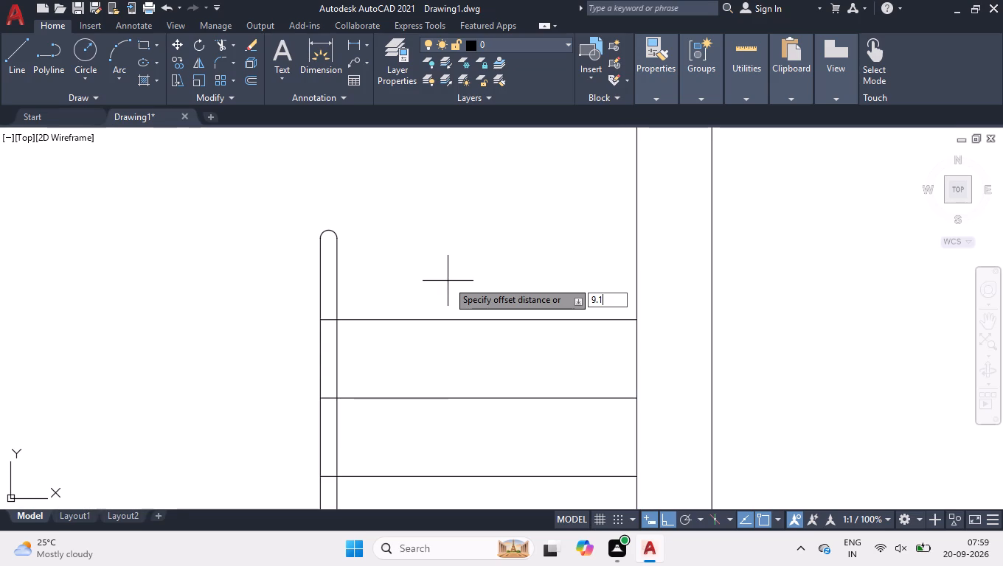
key("BackSpace")
type("41")
key("Return")
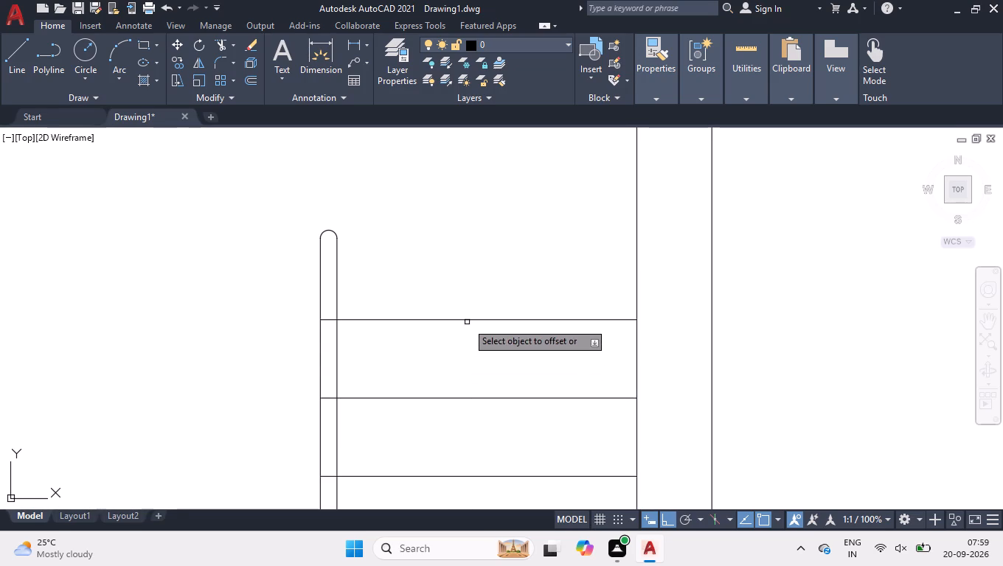
left_click(467, 318)
left_click(468, 282)
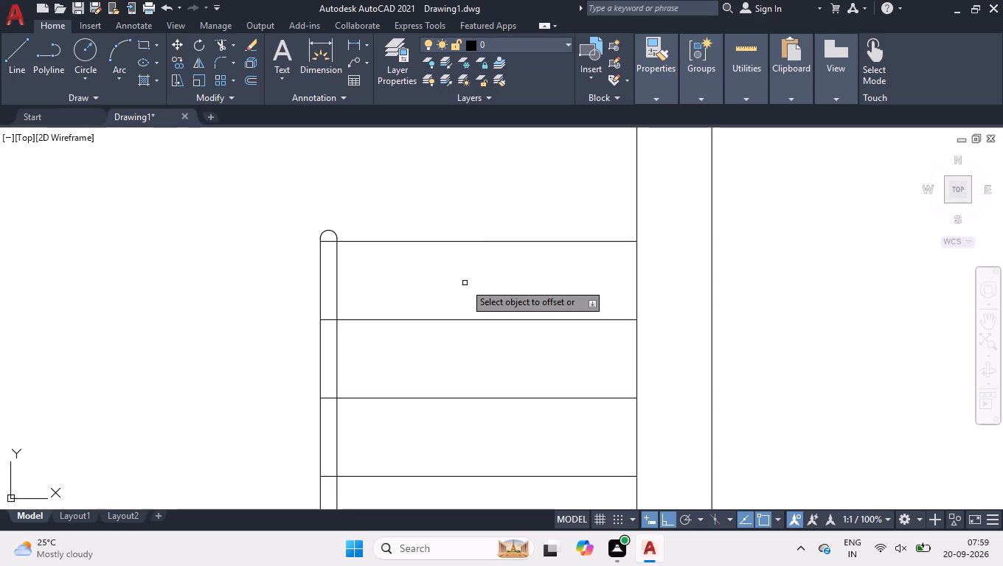
key("space")
With polar tracking on, draw a 60° line about 2'-9.75" long from the top tread's left end past the wall line above.
scroll(467, 290, "down", 3)
scroll(445, 221, "up", 1)
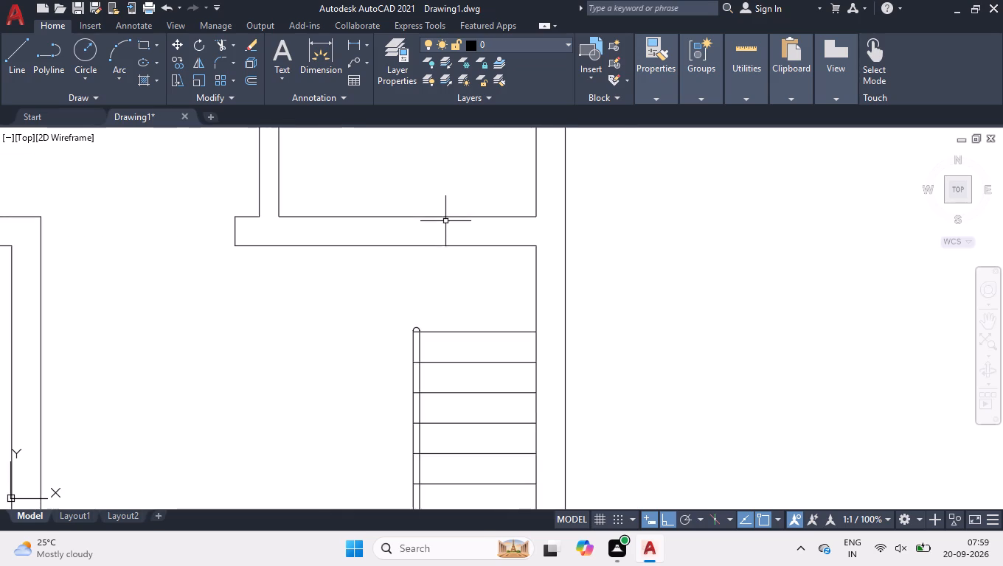
scroll(491, 268, "up", 1)
key("l")
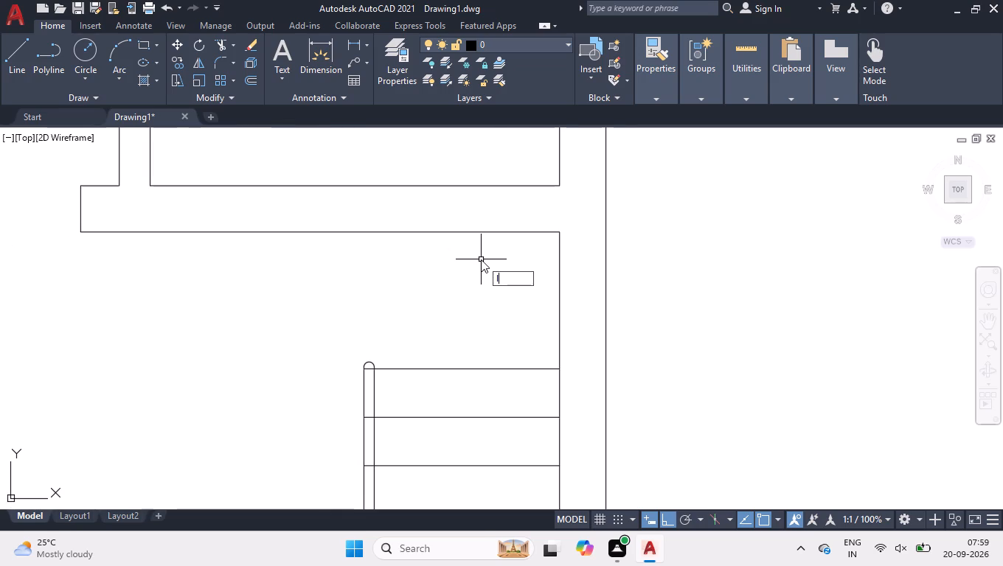
key("Return")
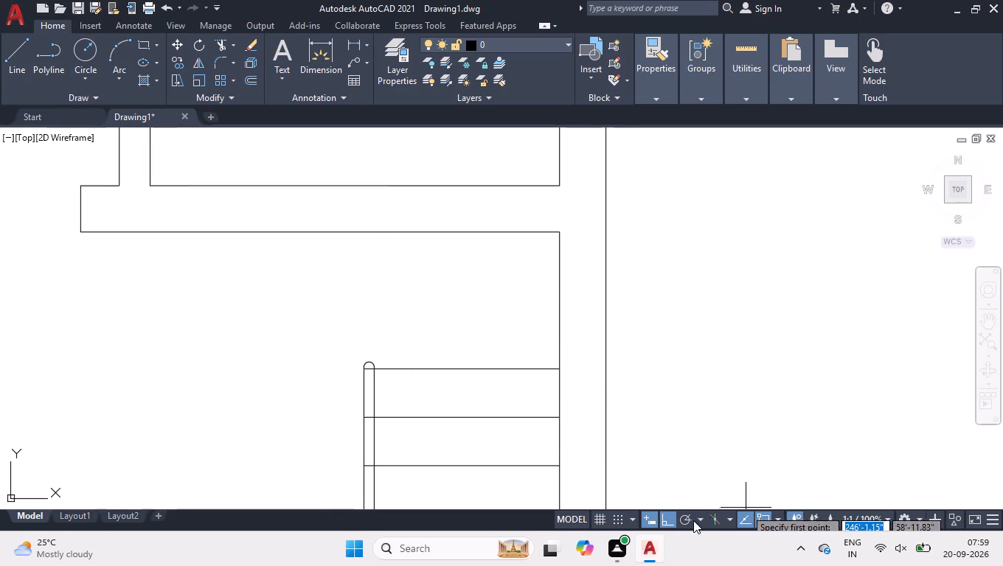
left_click(689, 520)
scroll(350, 362, "up", 2)
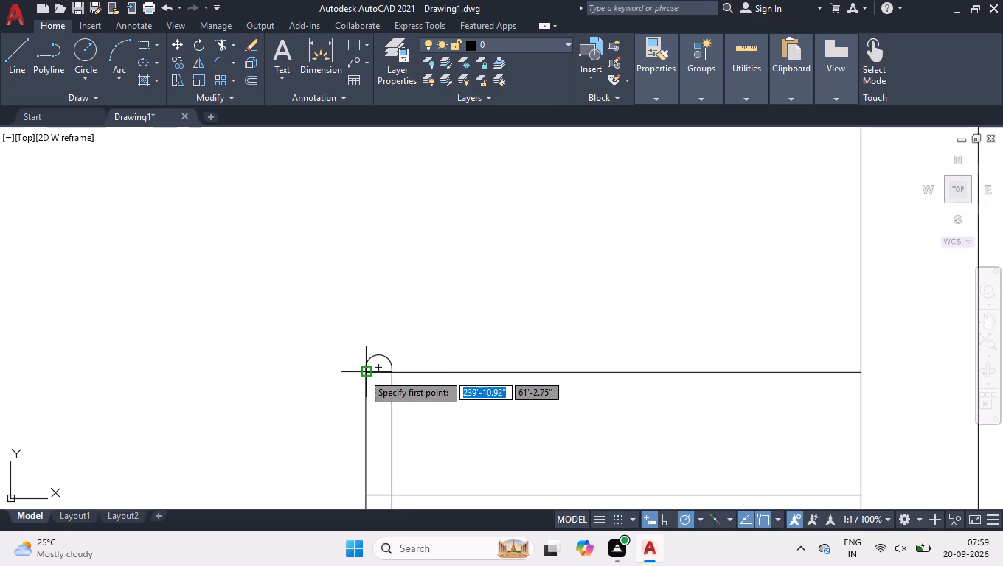
left_click(363, 374)
scroll(393, 292, "down", 3)
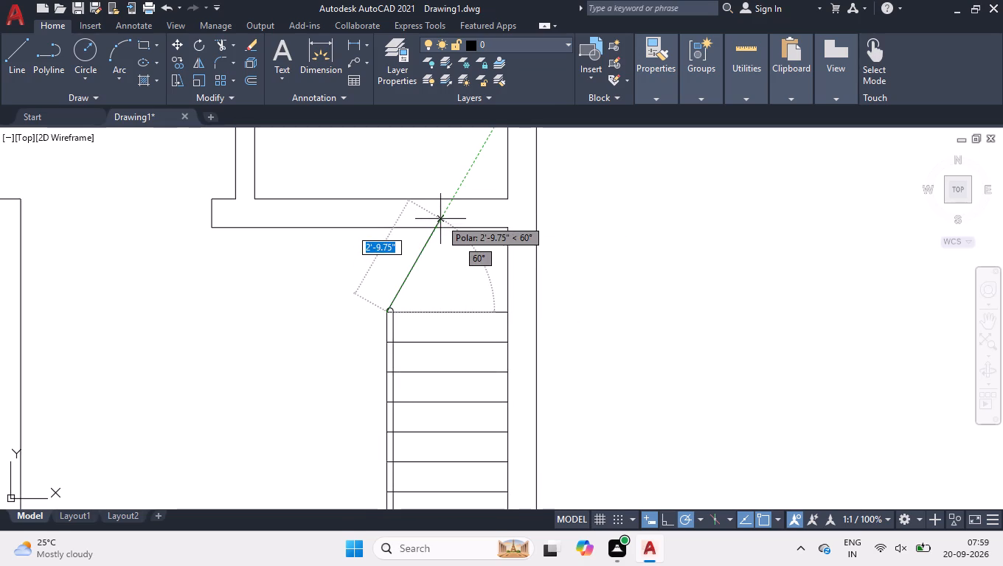
left_click(440, 219)
key("space")
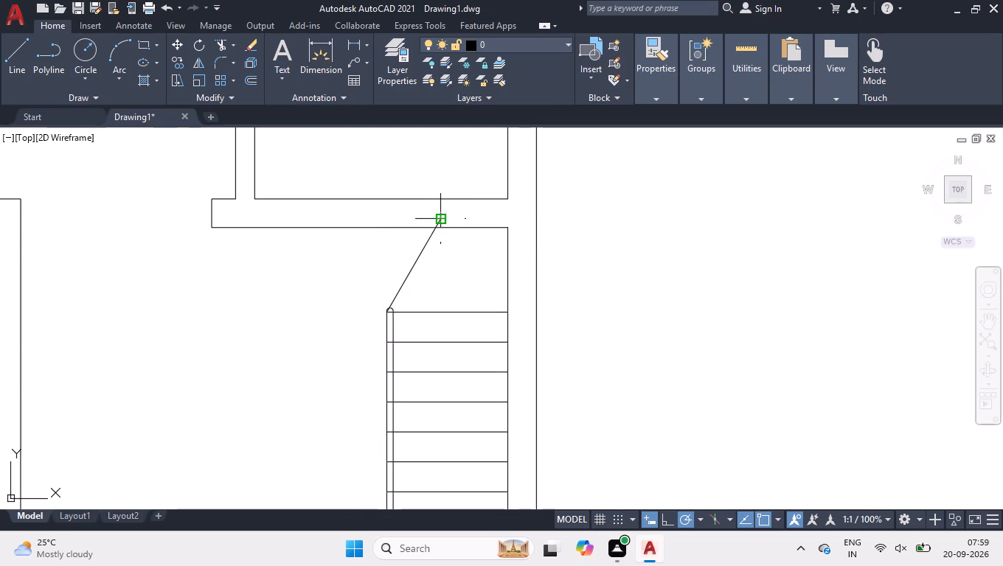
Draw a 30° line about 3'-10.83" long from the same tread corner past the inner face of the right wall.
key("space")
scroll(417, 295, "up", 2)
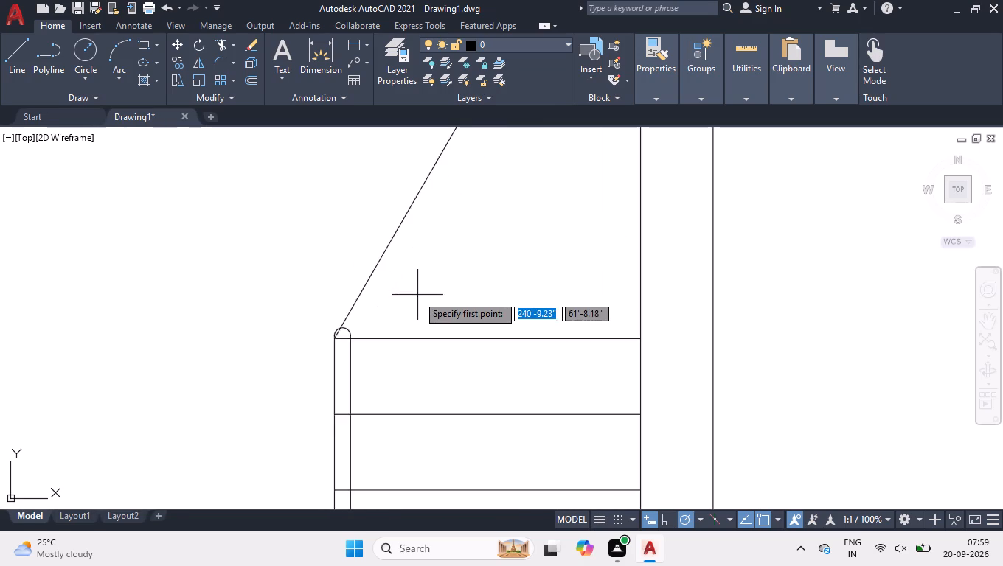
scroll(417, 295, "up", 3)
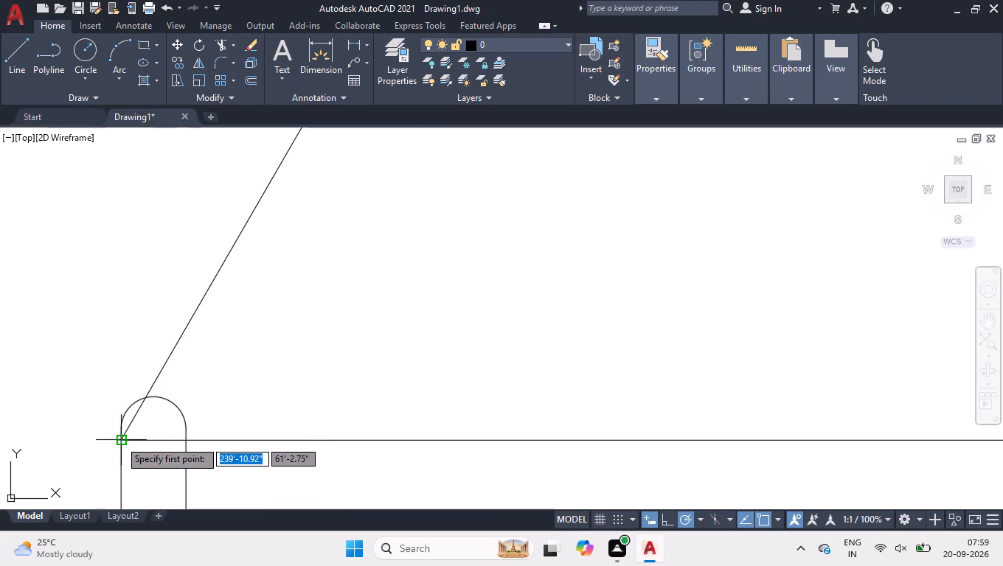
left_click_drag(119, 439, 128, 436)
scroll(299, 389, "down", 4)
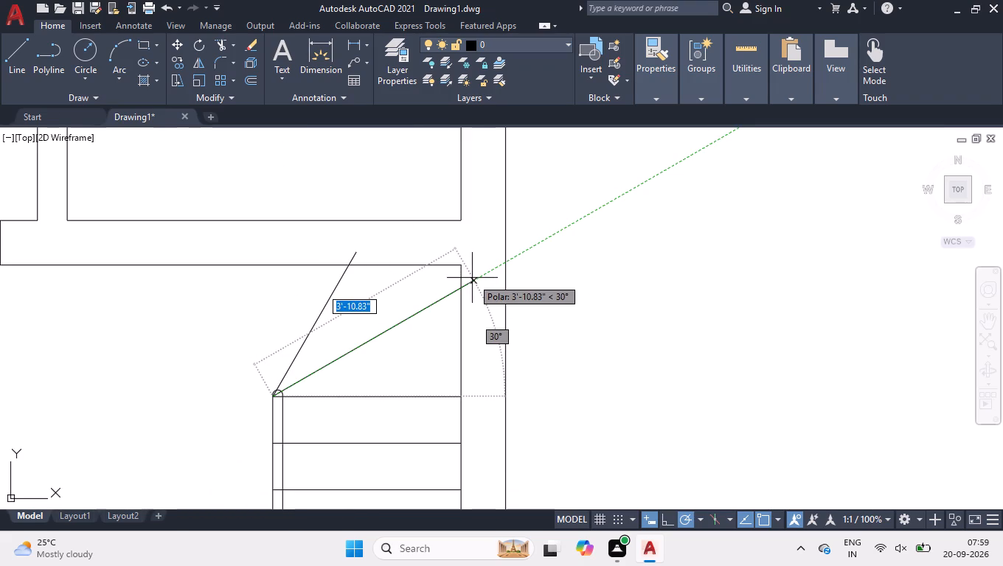
left_click(472, 278)
key("space")
key("space")
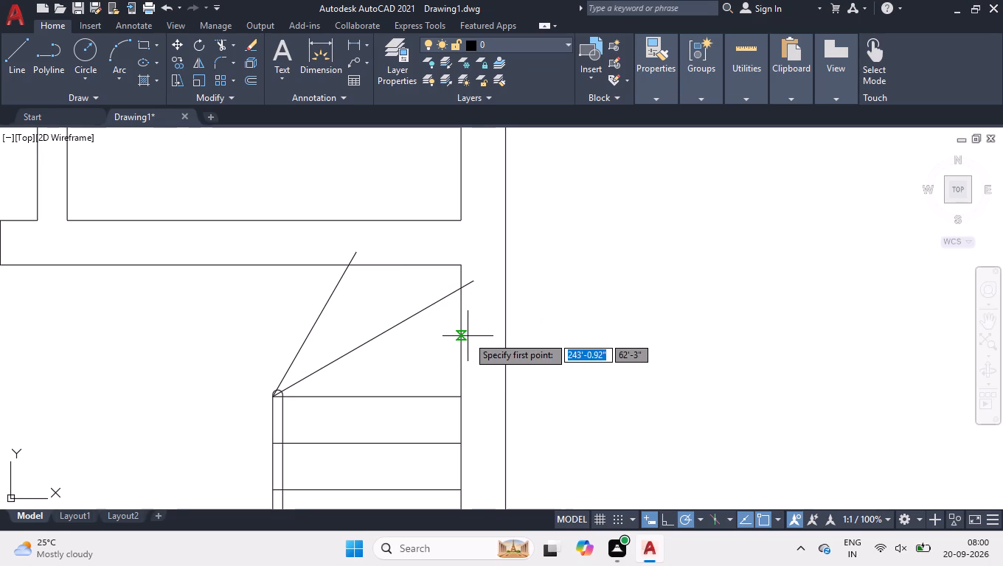
key("space")
key("space")
Trim the ends of both angled winder lines where they project past the wall faces.
type("tr")
key("Return")
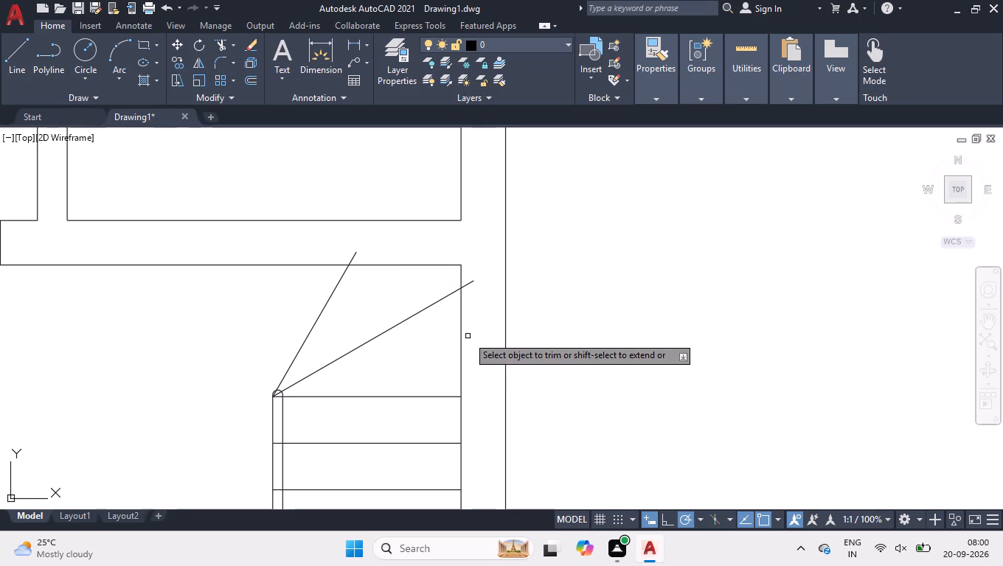
left_click(470, 283)
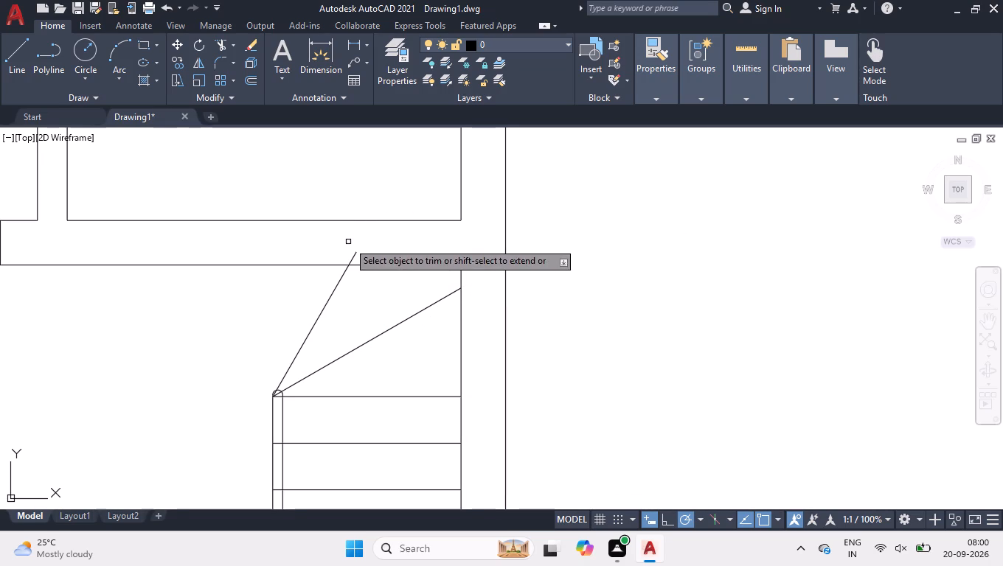
left_click(353, 255)
key("space")
Stretch the upper end of the edge strip's left line straight up to the wall line above and clear the selection.
scroll(360, 242, "down", 2)
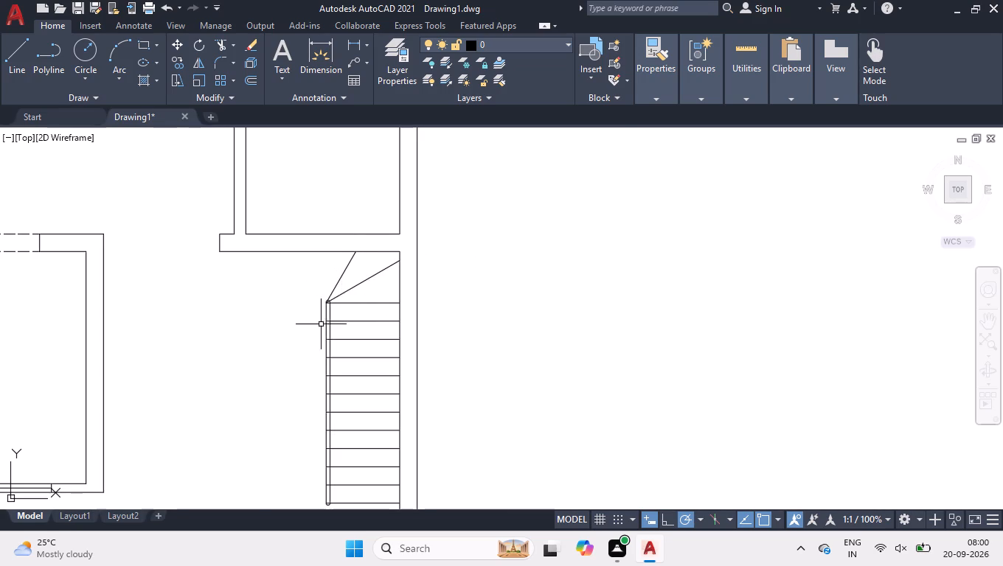
scroll(344, 290, "up", 3)
left_click(258, 380)
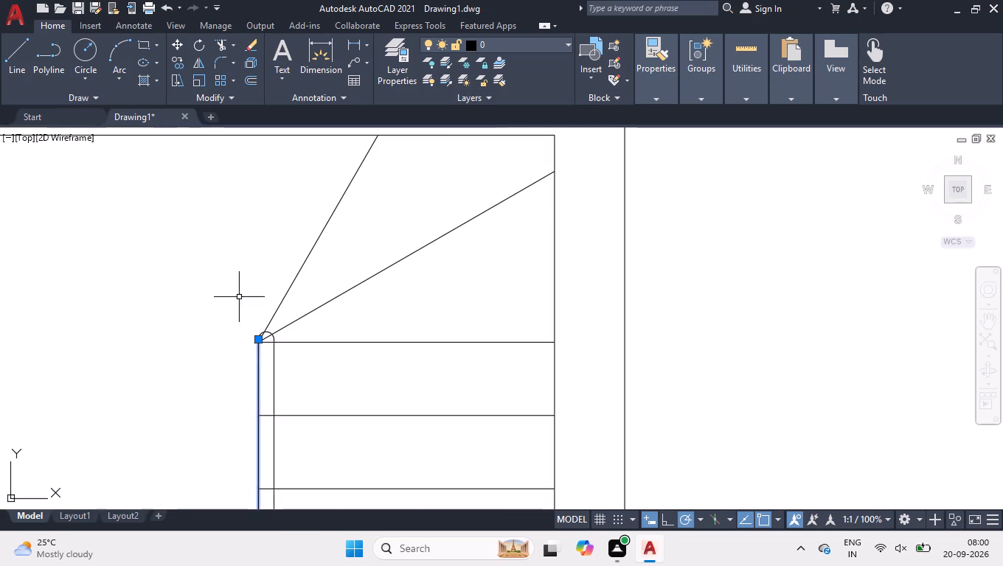
scroll(313, 405, "down", 2)
scroll(233, 332, "up", 1)
left_click(326, 408)
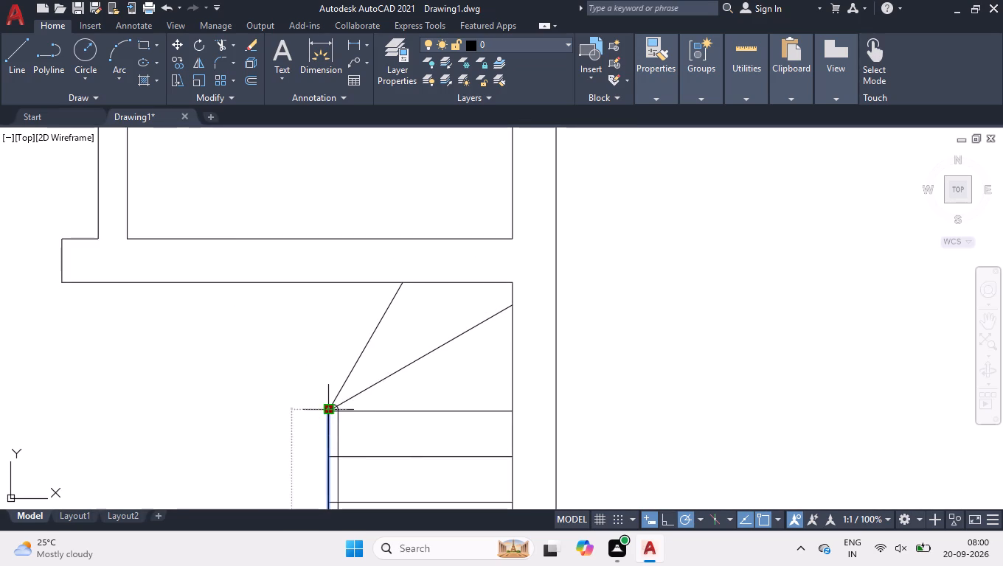
left_click(326, 283)
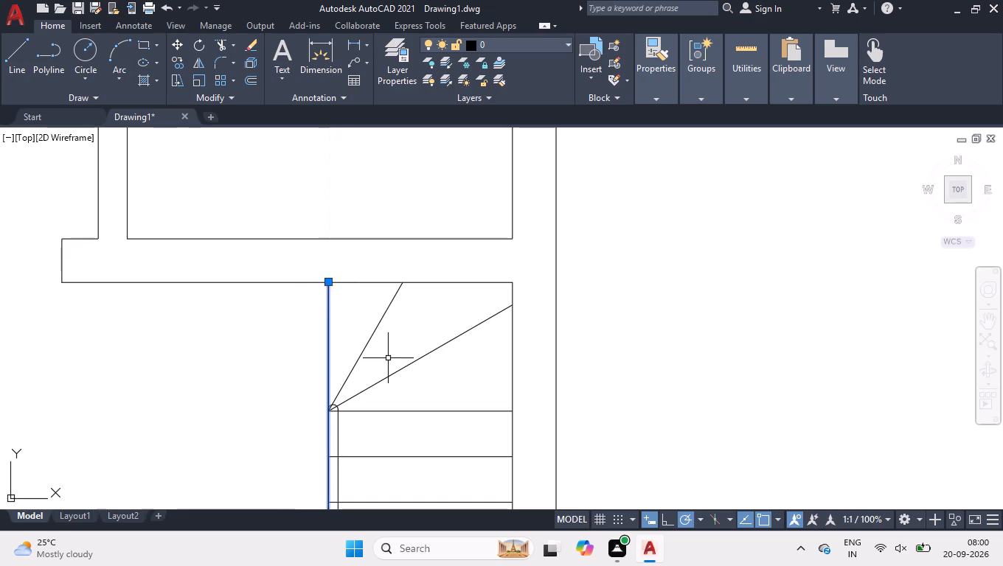
right_click(389, 358)
left_click(464, 417)
scroll(372, 318, "down", 3)
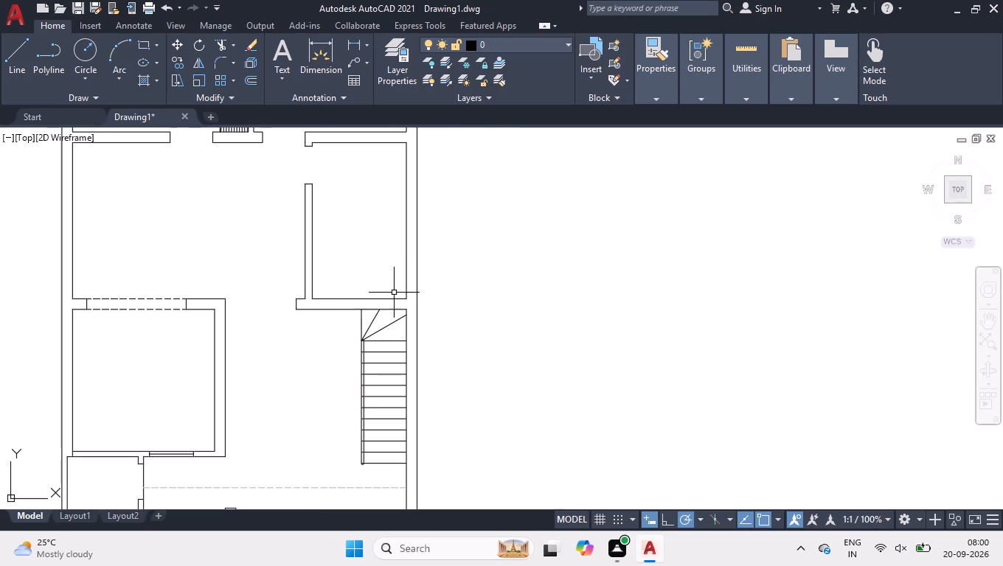
Change the colour of all the staircase lines, including treads, winders and edge strip, to Color 254 and clear the selection.
left_click_drag(352, 303, 406, 402)
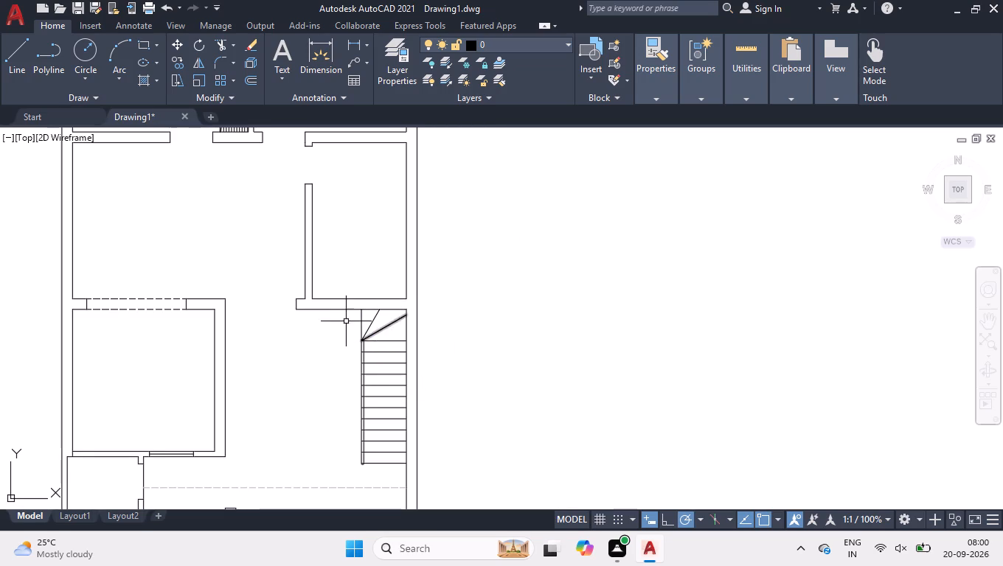
left_click(341, 307)
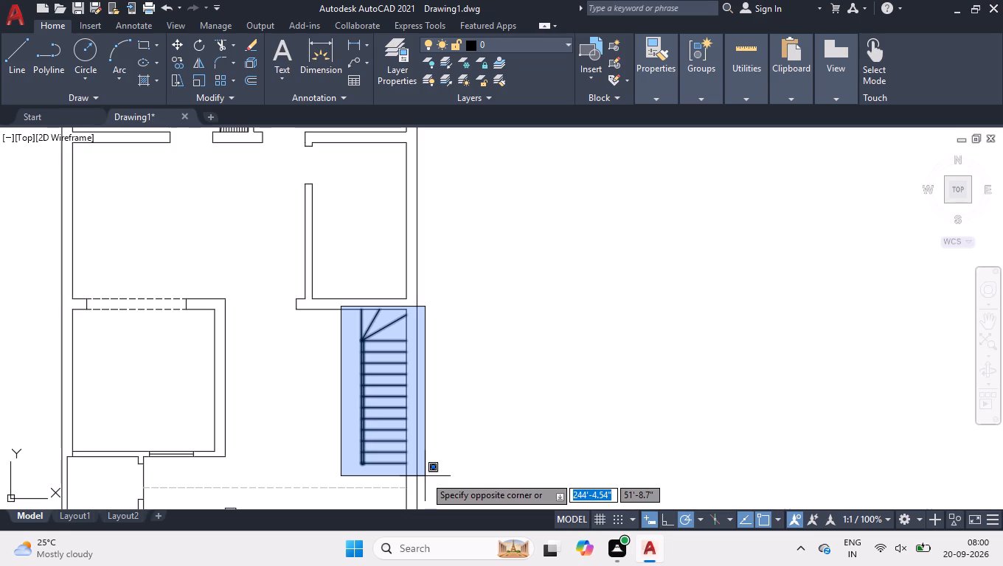
left_click(426, 475)
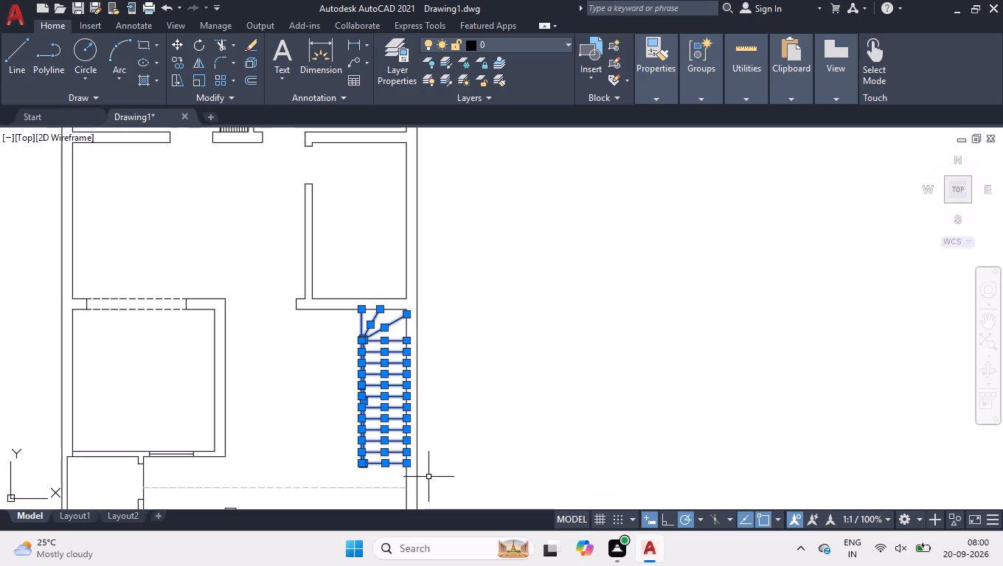
key("ctrl+1")
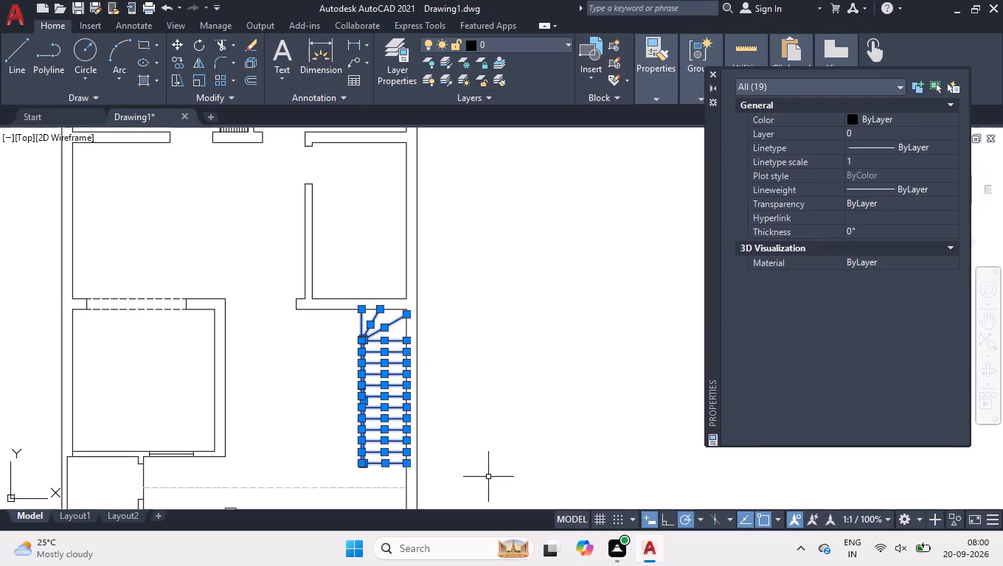
double_click(929, 122)
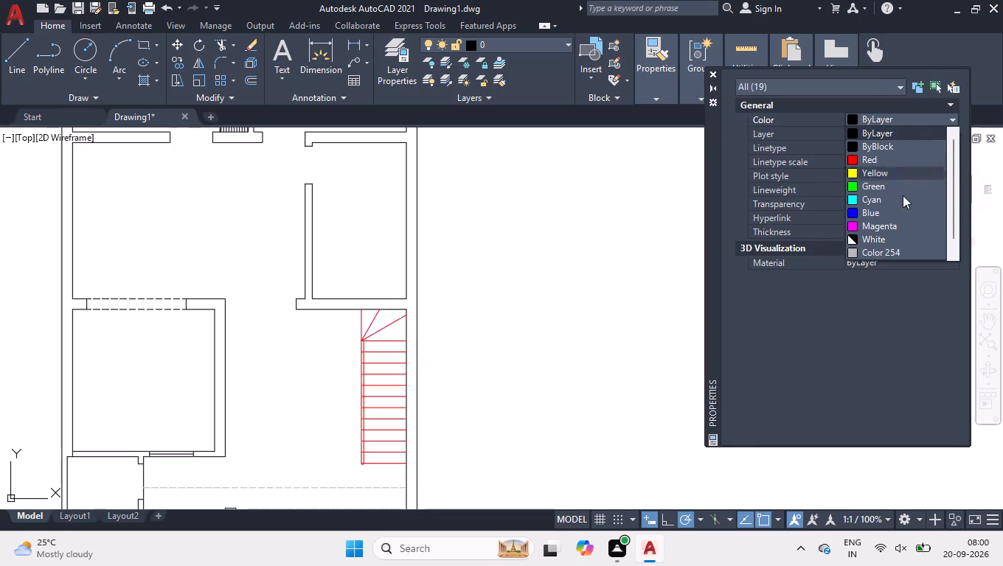
scroll(909, 220, "down", 3)
left_click(901, 233)
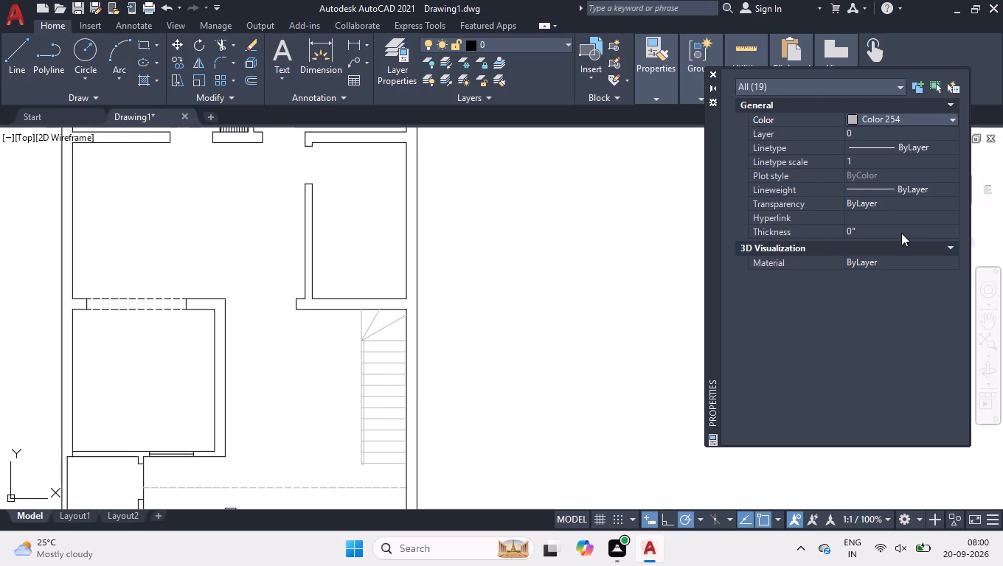
left_click(712, 77)
right_click(541, 324)
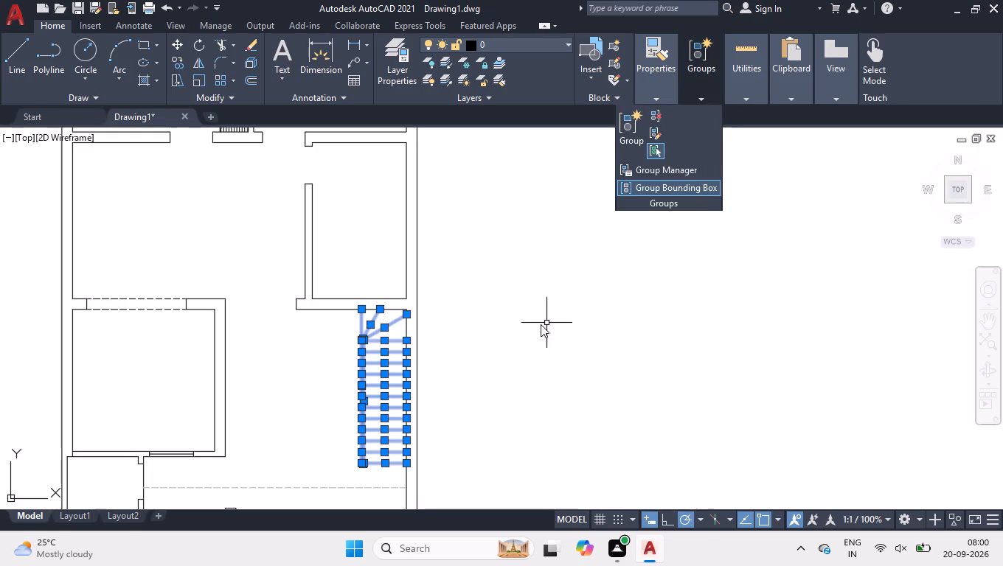
left_click(590, 419)
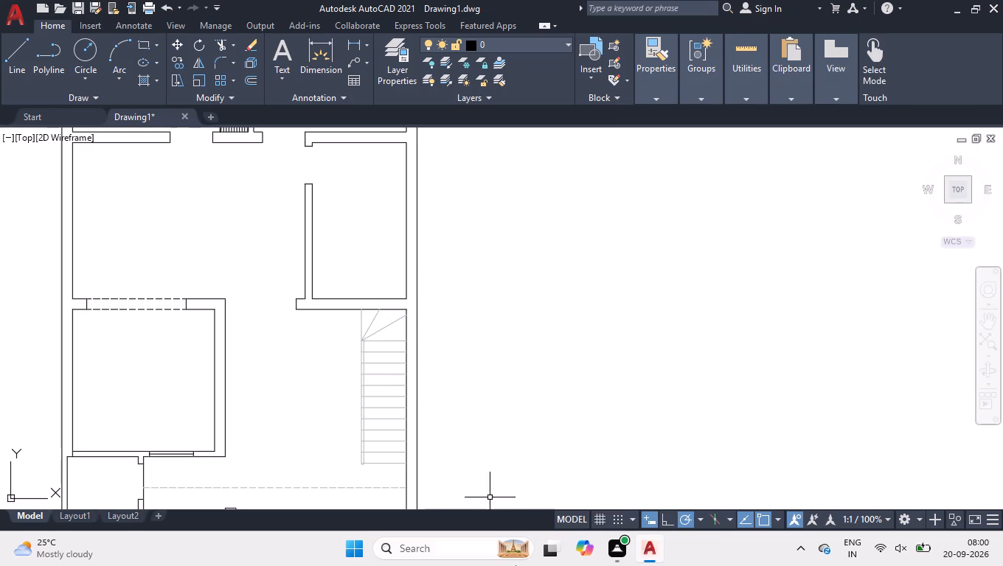
Examine the whole floor plan and the rooms at its upper end.
scroll(611, 373, "down", 2)
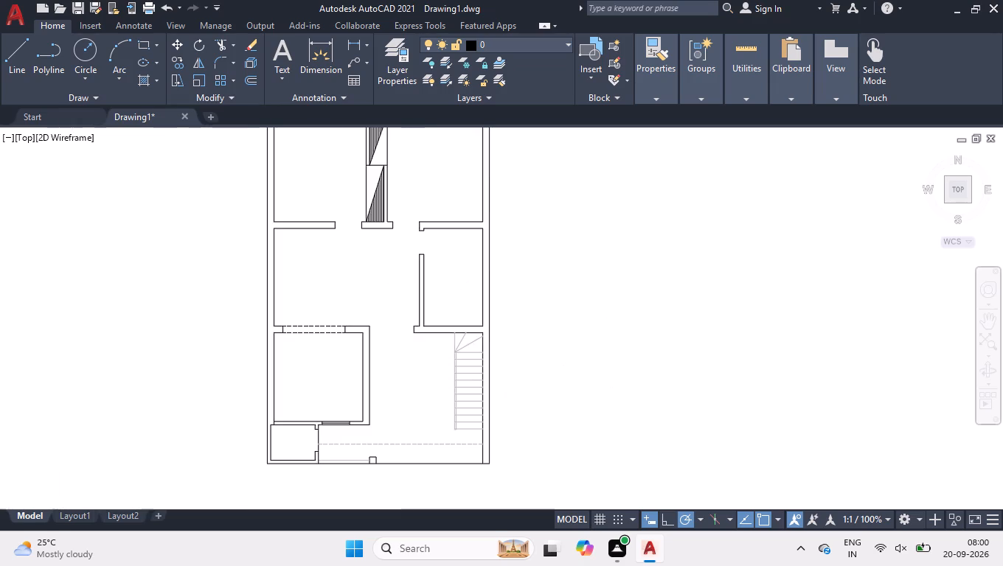
left_click(957, 198)
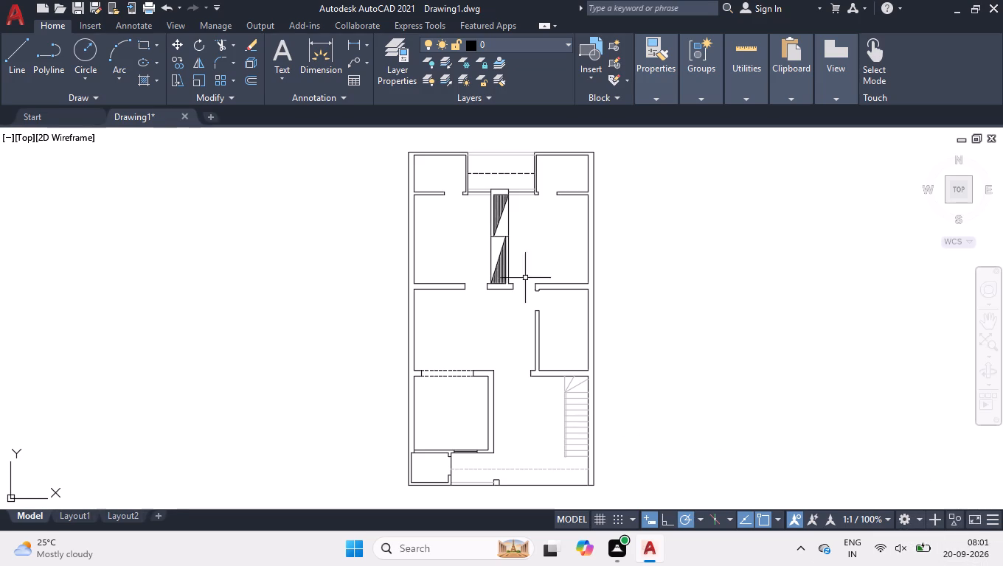
scroll(491, 144, "up", 2)
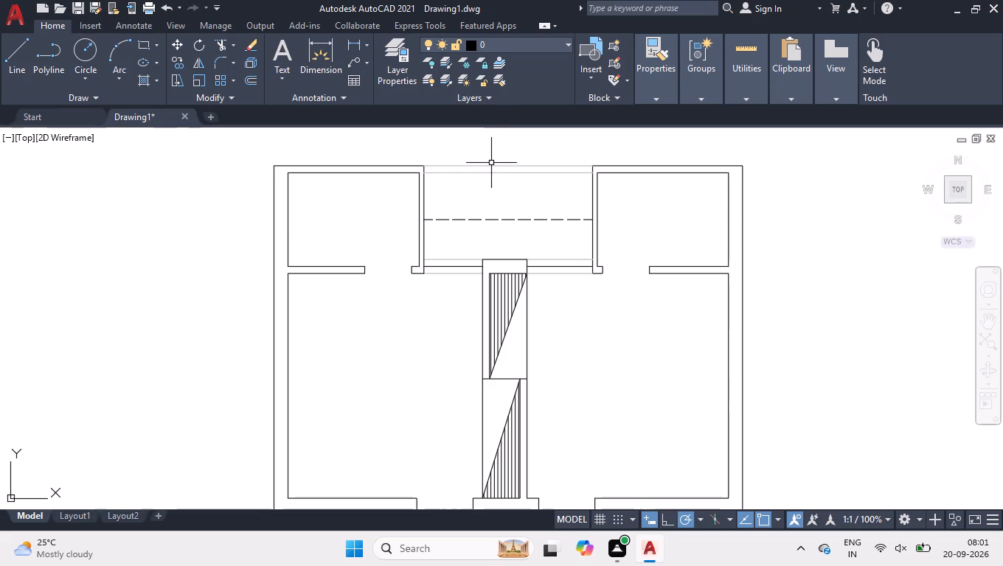
scroll(499, 175, "up", 1)
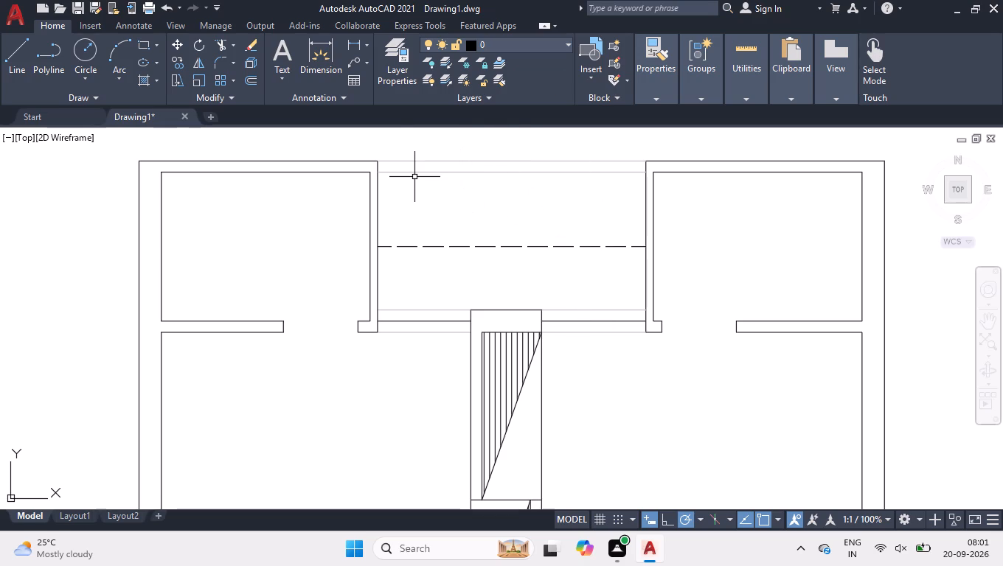
scroll(358, 184, "down", 3)
scroll(440, 332, "down", 1)
With ortho on, draw a vertical line about 5'-5.23" long up the staircase's centre, starting just below the bottom tread.
scroll(453, 436, "up", 5)
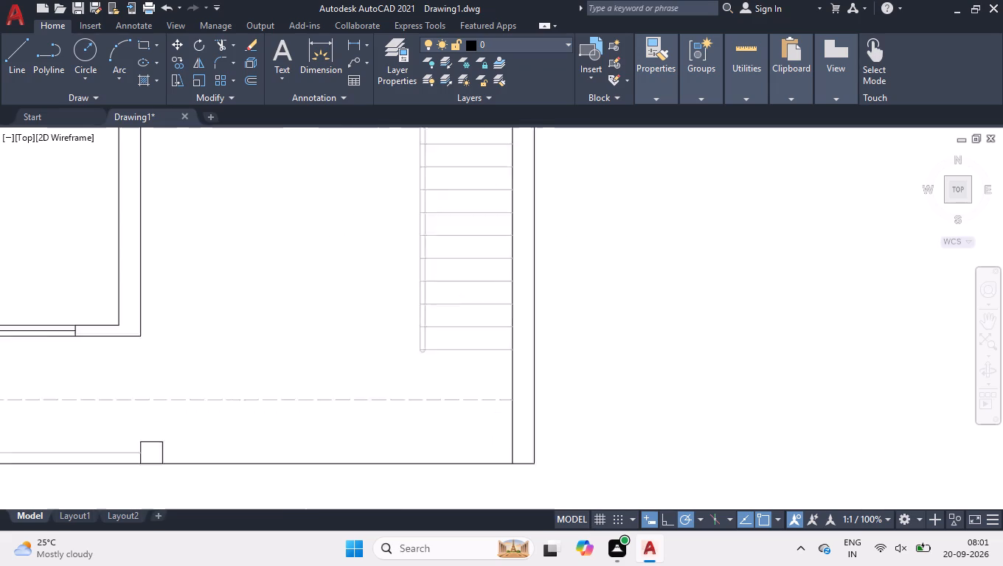
scroll(493, 402, "down", 2)
scroll(486, 295, "up", 1)
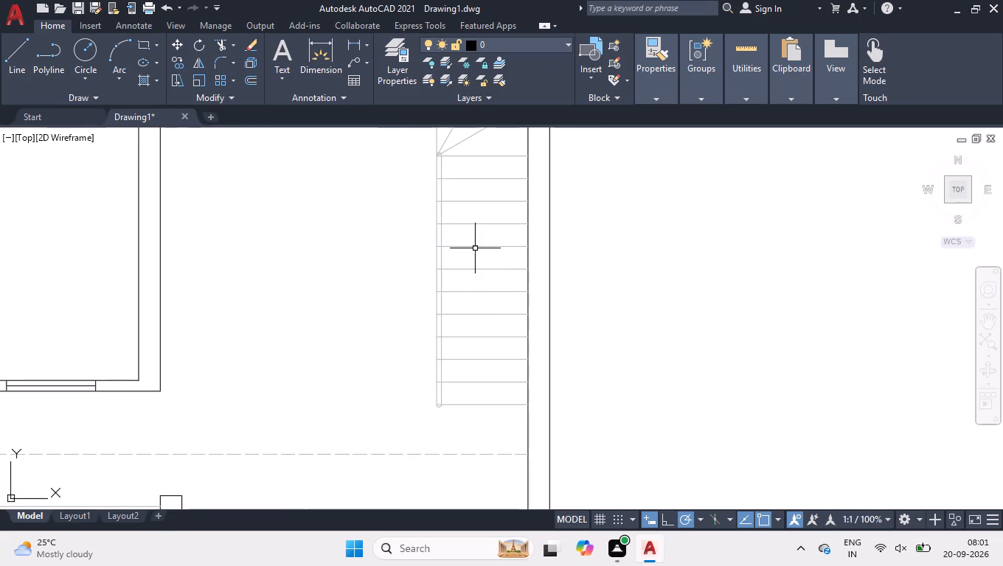
key("l")
key("Return")
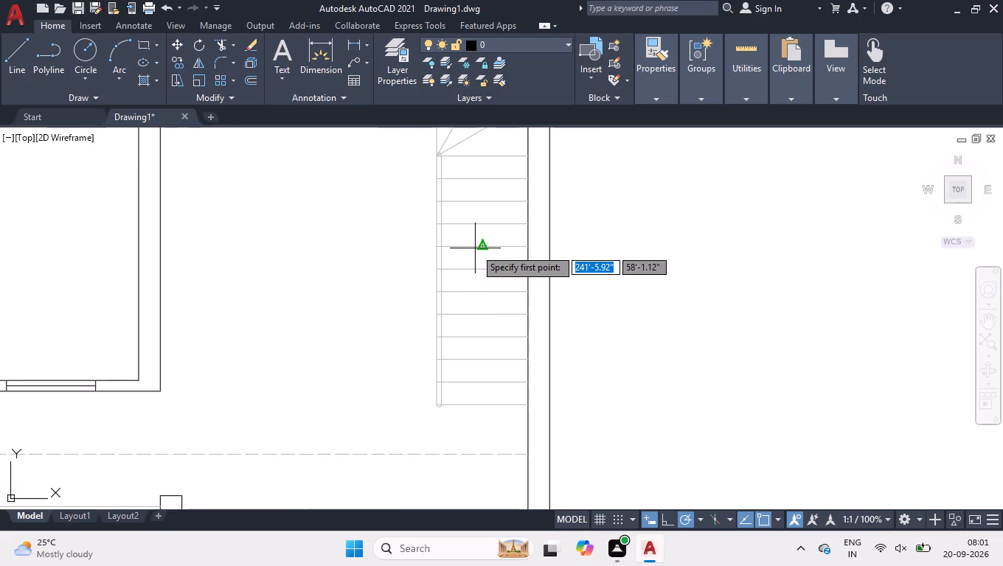
left_click(482, 424)
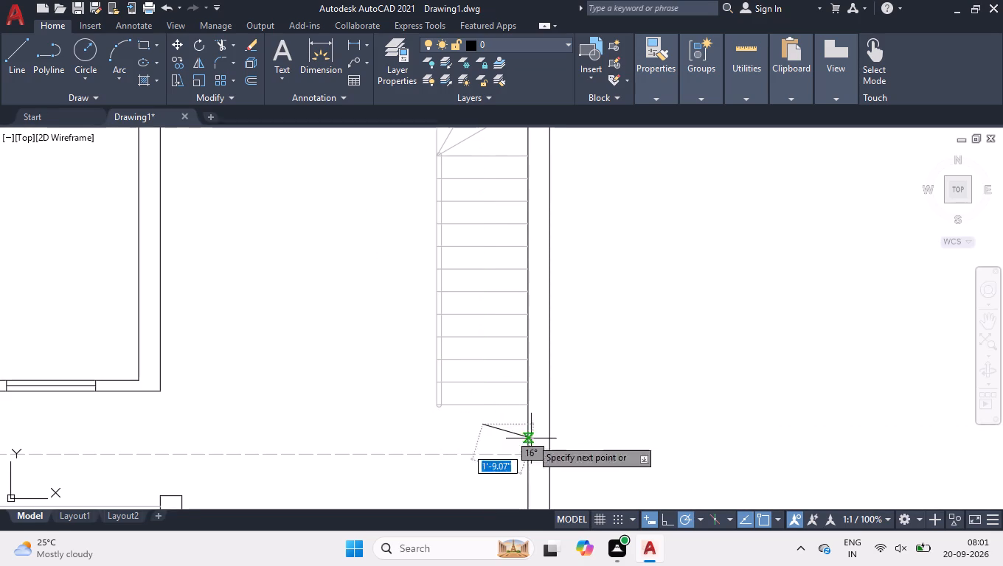
left_click(670, 521)
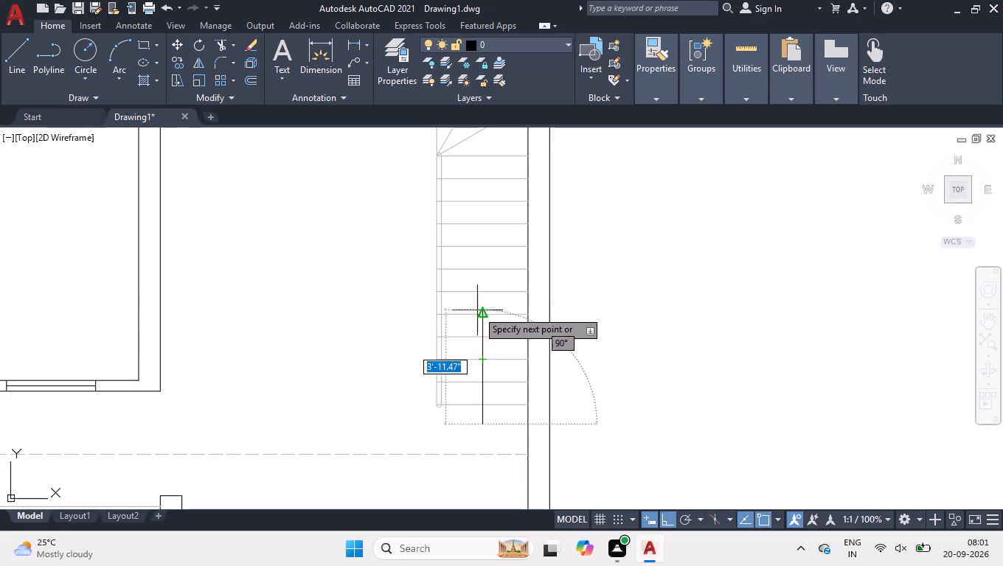
left_click(477, 268)
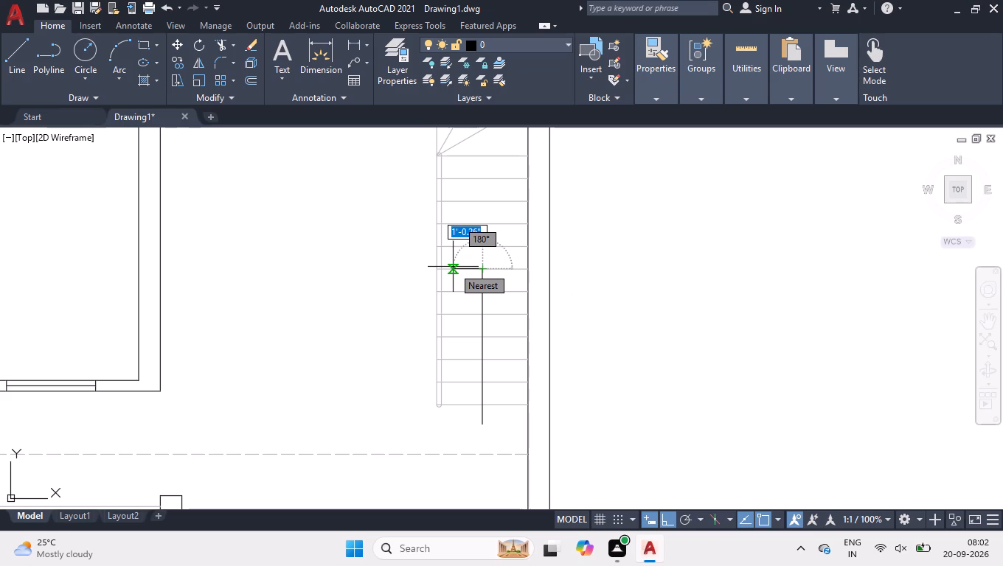
Continue with a 3" segment to the left and a slanted one about 9.87" long to the next tread's midpoint, with polar tracking on.
key("3")
key("Return")
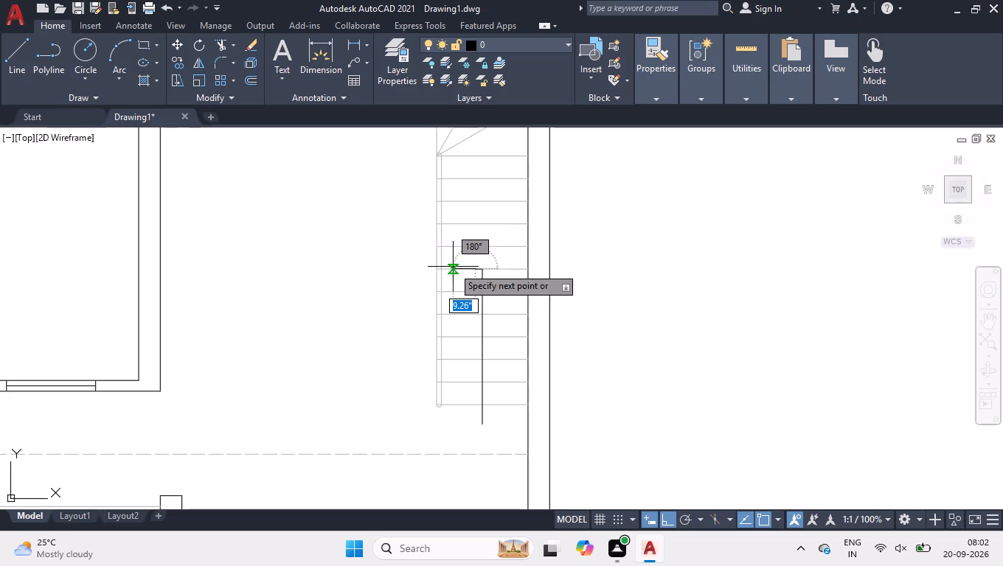
left_click(688, 519)
scroll(462, 209, "up", 3)
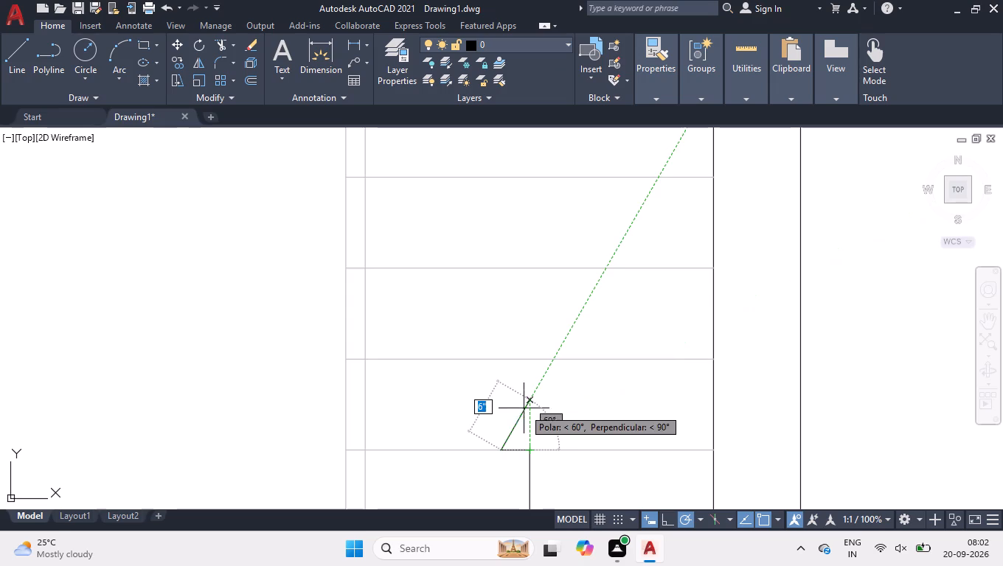
left_click(529, 360)
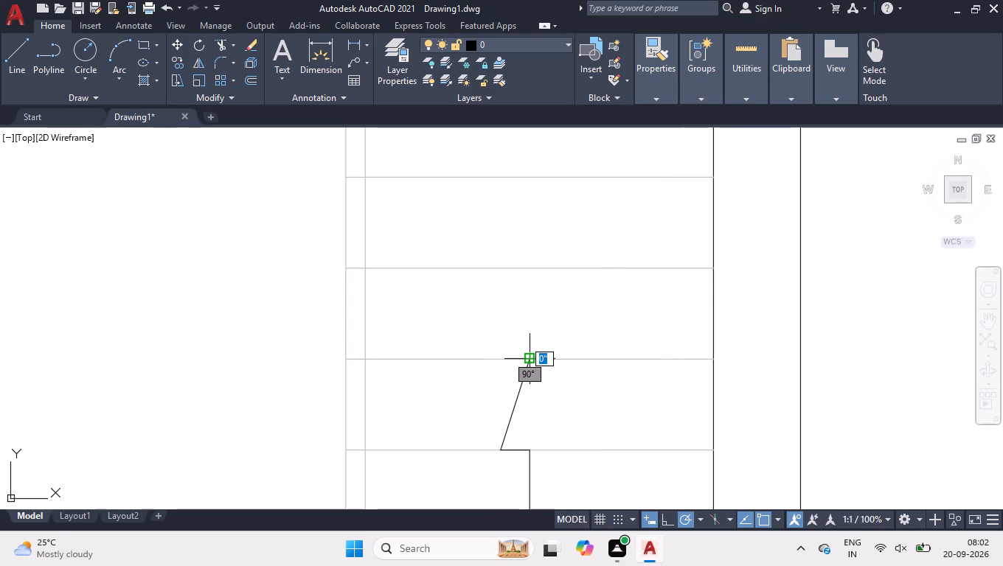
key("Return")
Mirror the slanted and 3" arrowhead lines about the vertical centre line, keeping the originals.
left_click(516, 404)
left_click(514, 449)
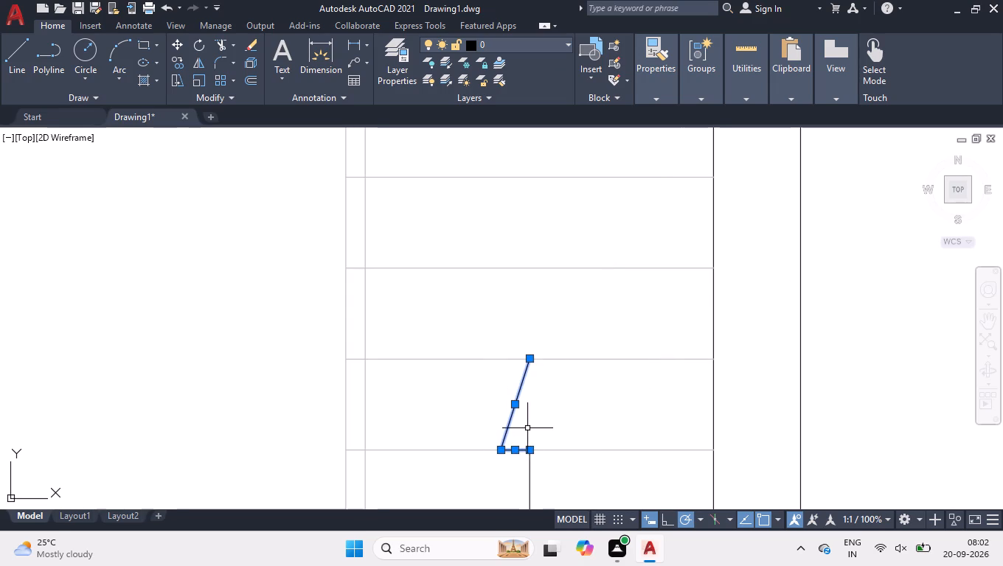
type("mi")
key("Return")
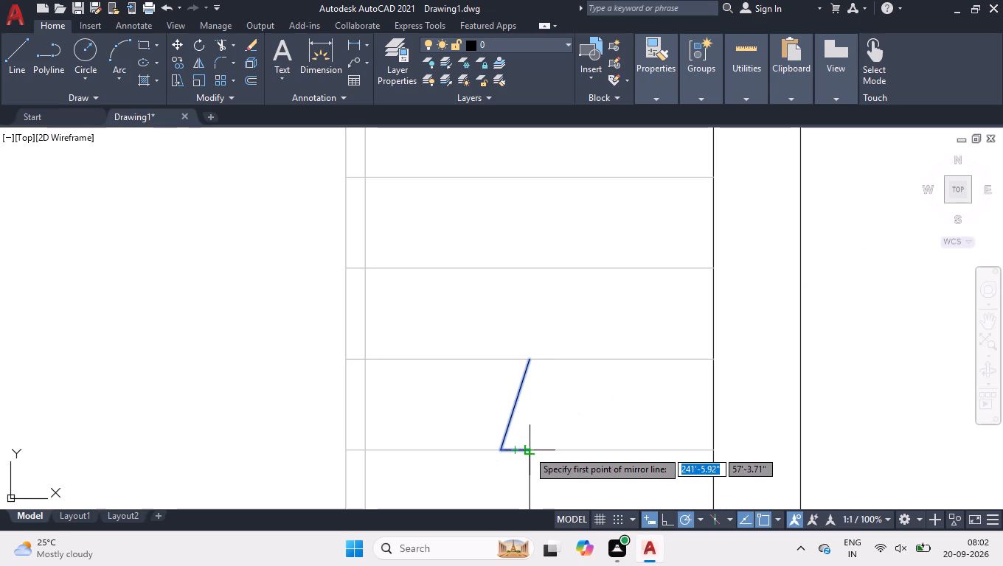
left_click(529, 450)
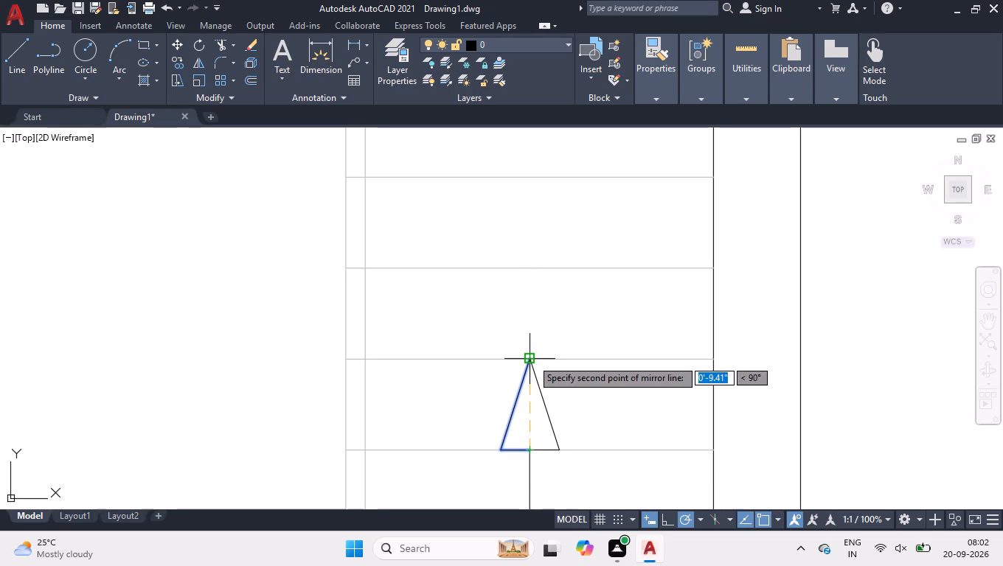
left_click(533, 358)
right_click(547, 324)
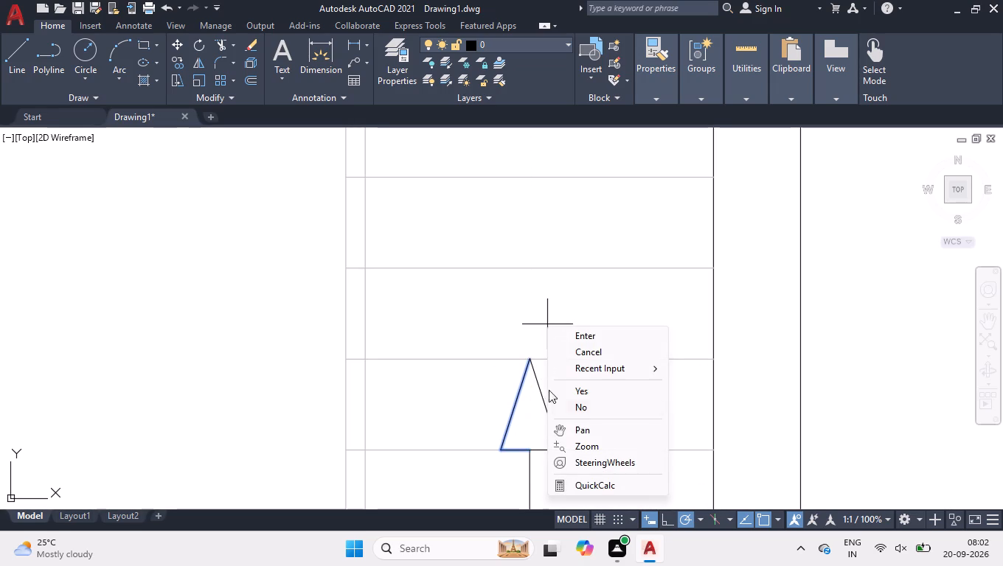
left_click(574, 410)
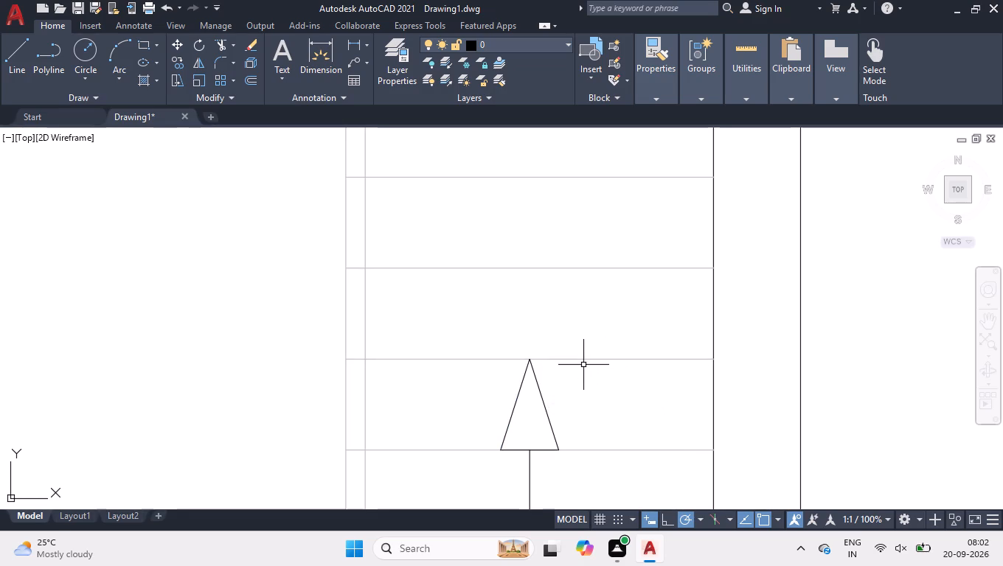
Stretch the upper ends of both slanted lines straight up to a shared tip just below the next tread, and clear the selection.
left_click(524, 378)
left_click(530, 357)
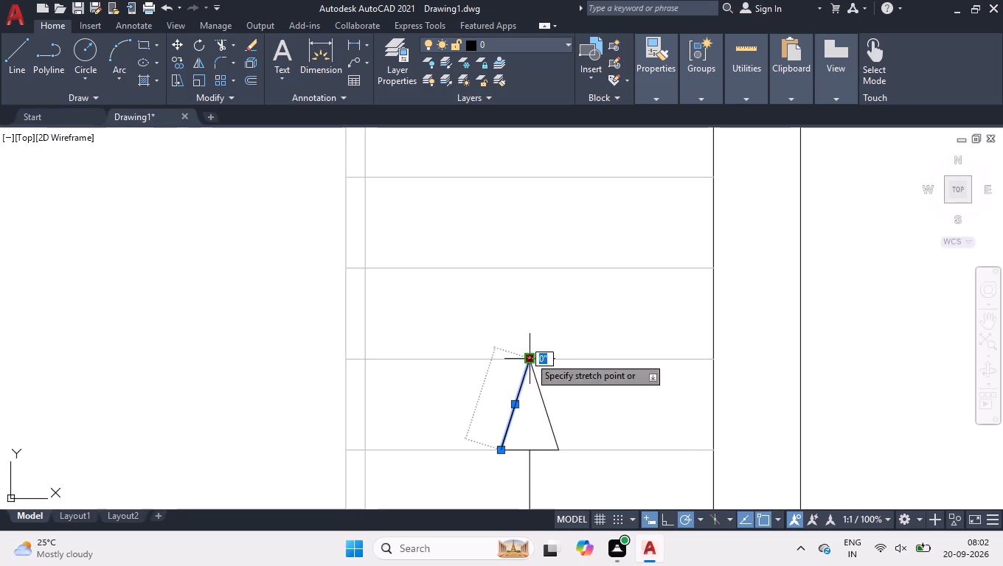
left_click(525, 290)
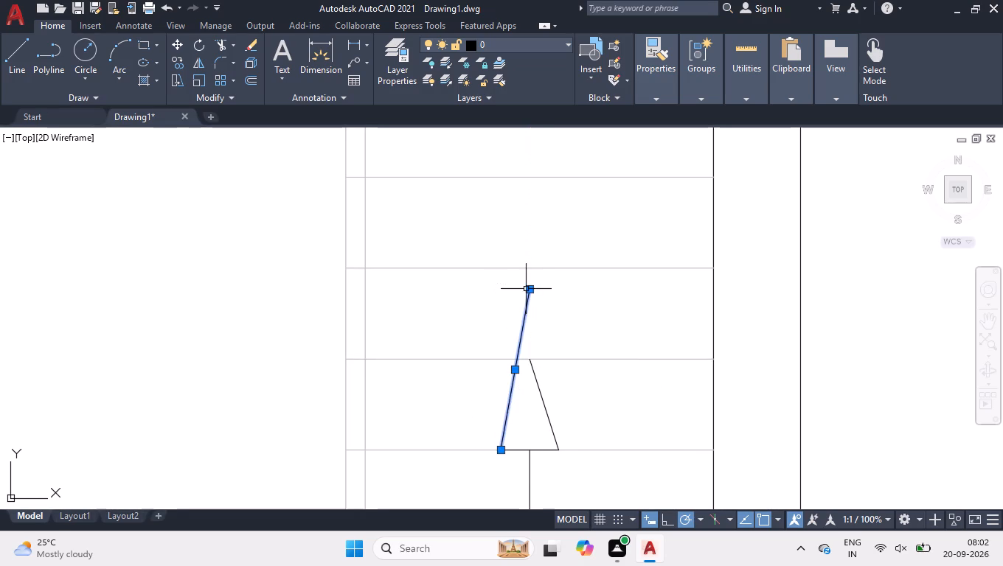
left_click(538, 383)
left_click(528, 360)
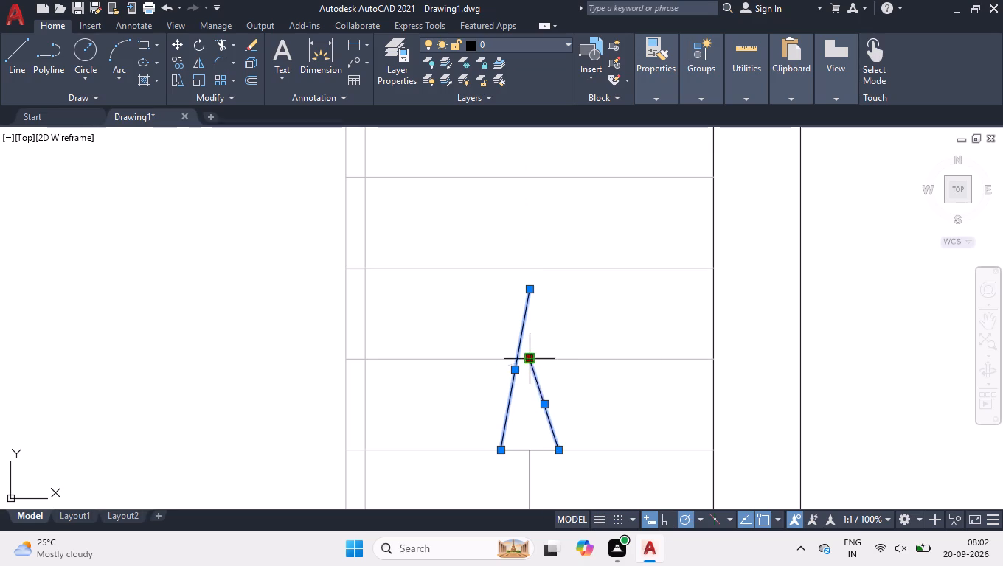
left_click(534, 288)
right_click(552, 311)
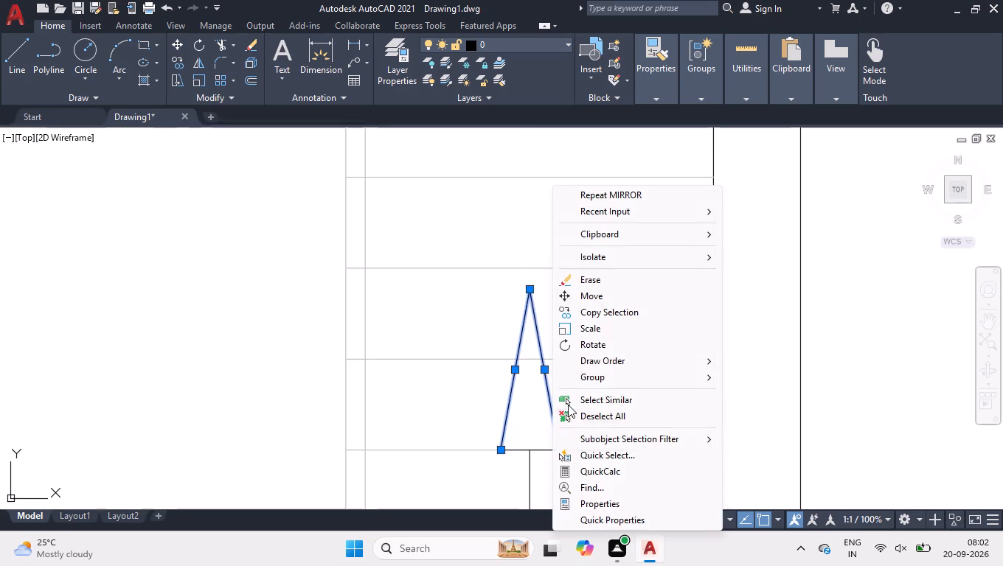
left_click(583, 419)
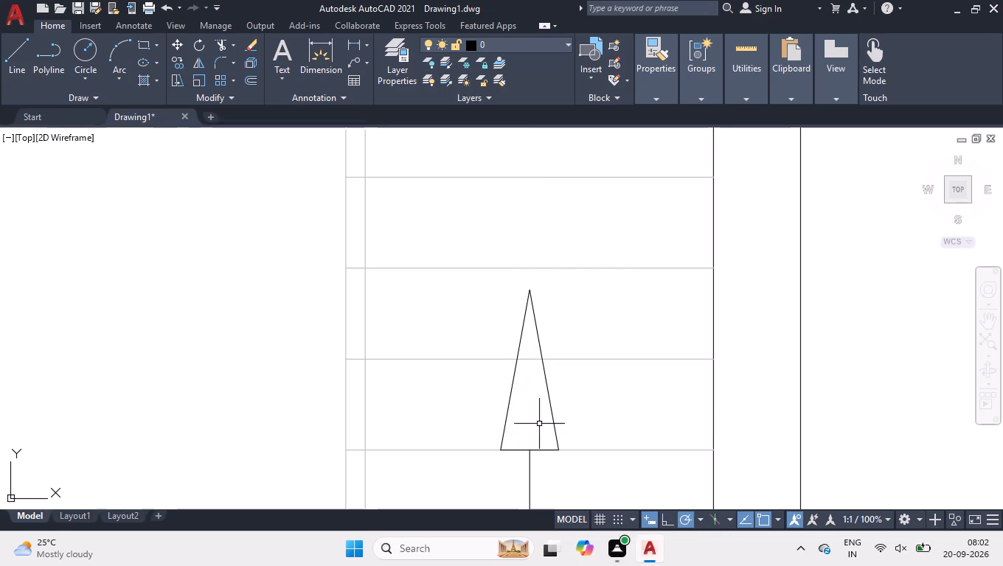
Trim the portion of the tread line that crosses the inside of the arrowhead.
type("tr")
key("Return")
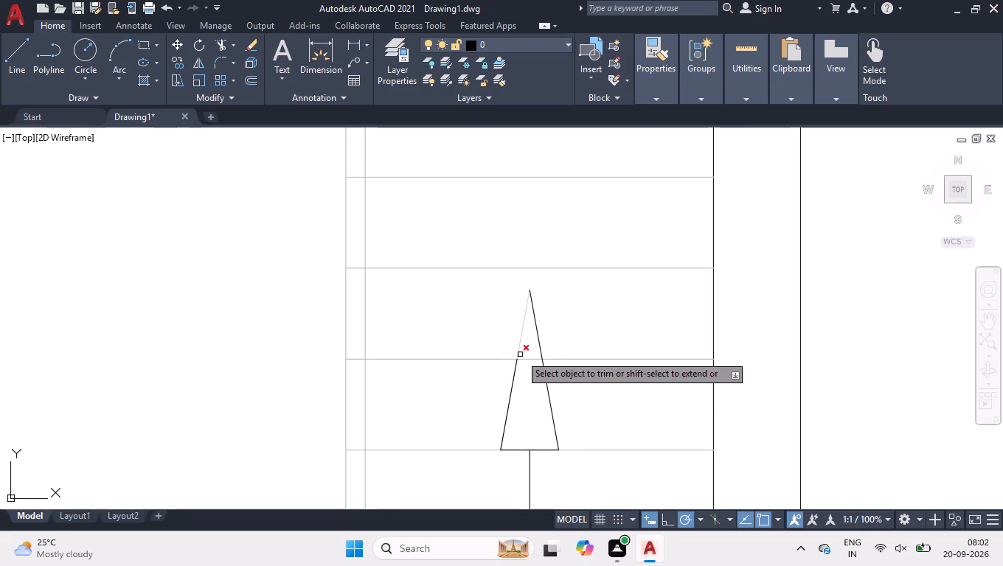
left_click(527, 357)
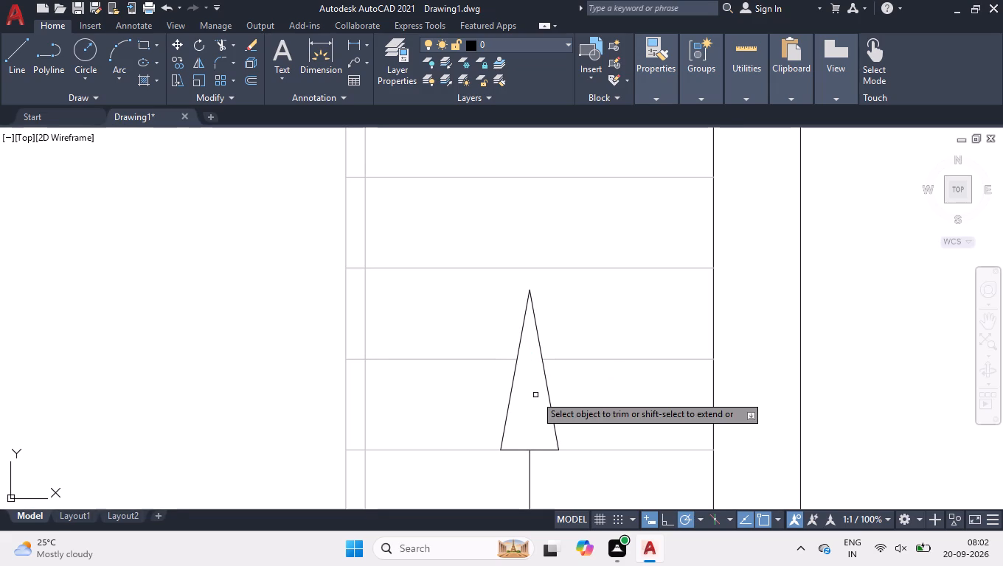
key("Return")
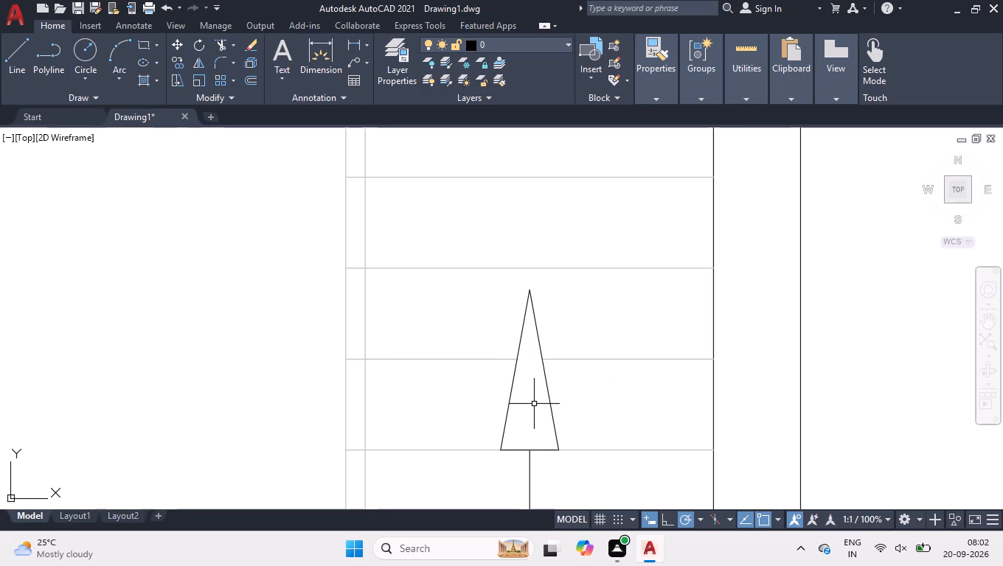
Fill the arrowhead with a SOLID hatch in the ByLayer colour.
left_click(148, 81)
left_click(152, 79)
left_click(394, 58)
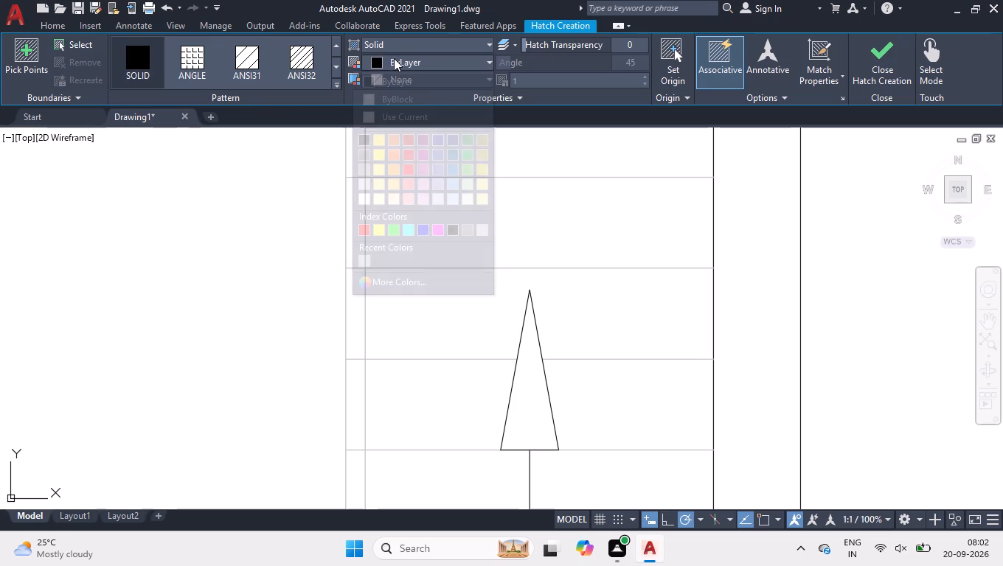
left_click(397, 65)
left_click(515, 419)
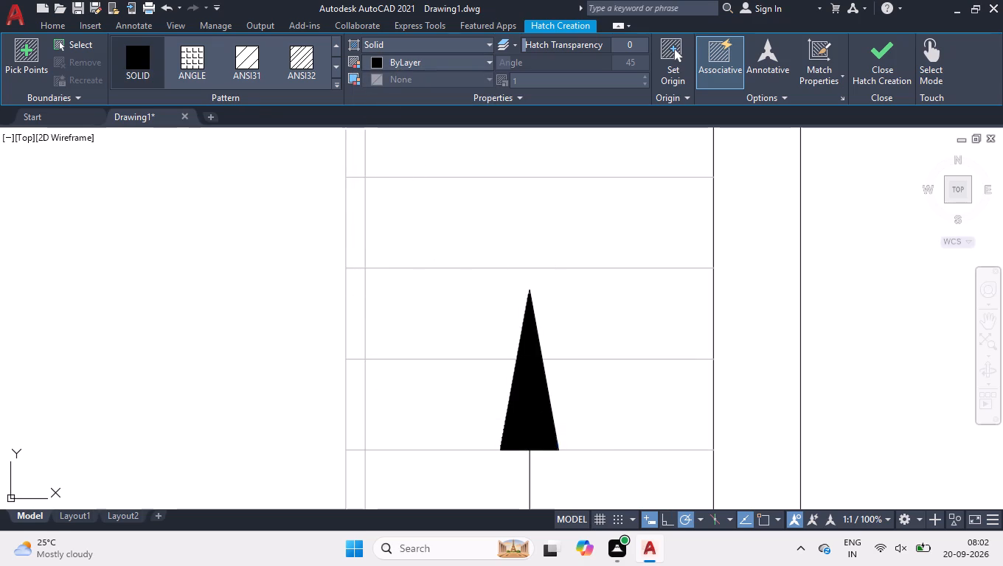
key("Return")
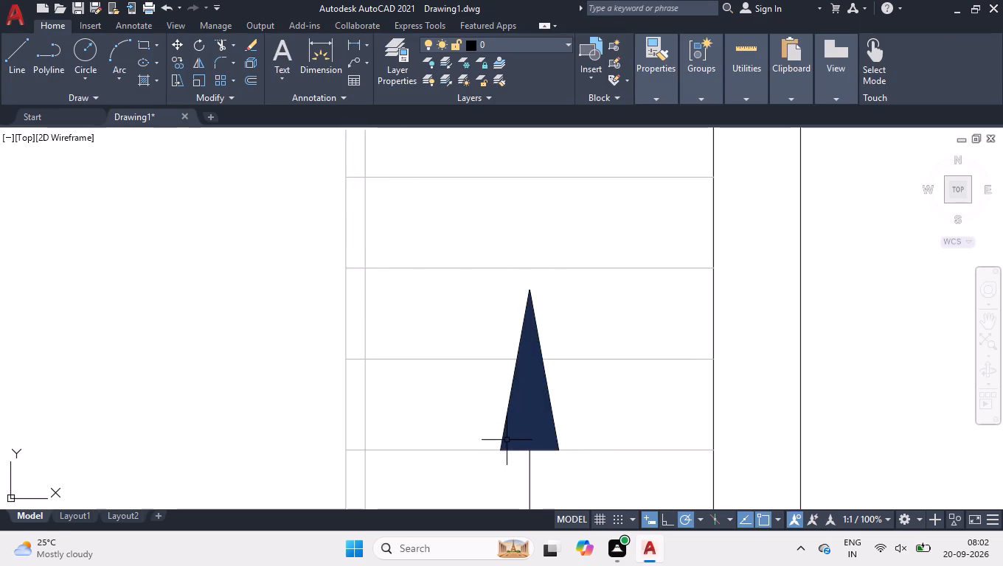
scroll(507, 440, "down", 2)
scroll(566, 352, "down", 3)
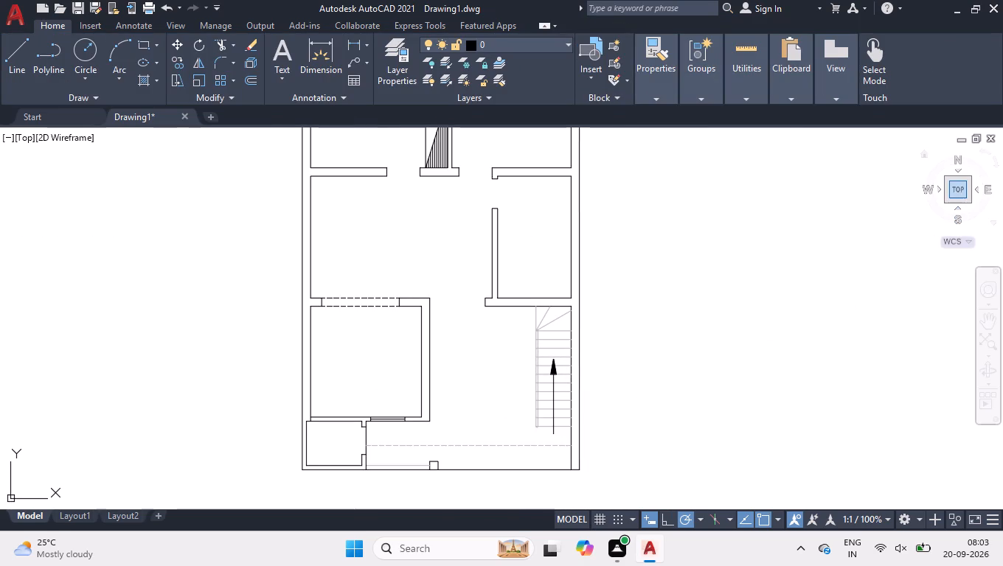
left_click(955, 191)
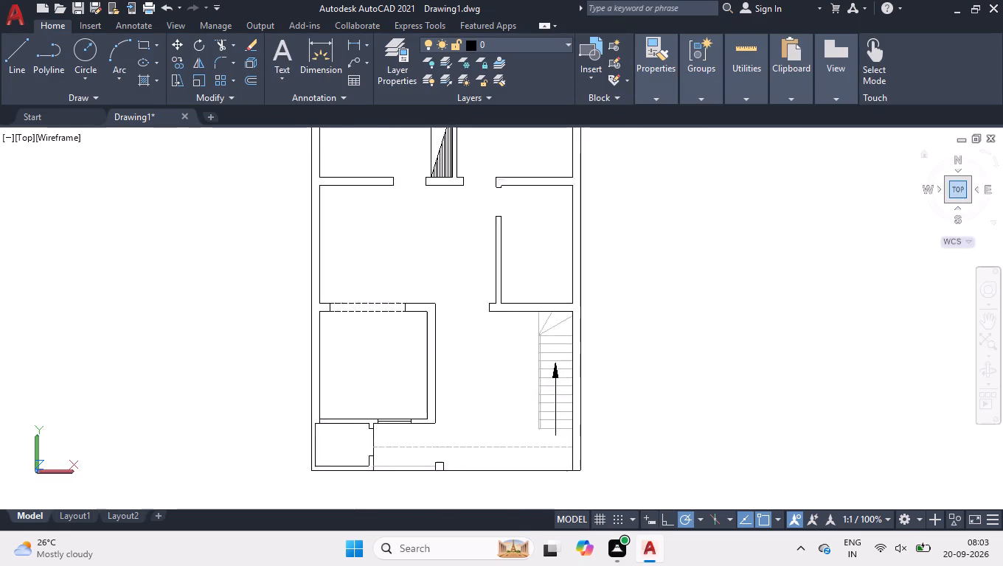
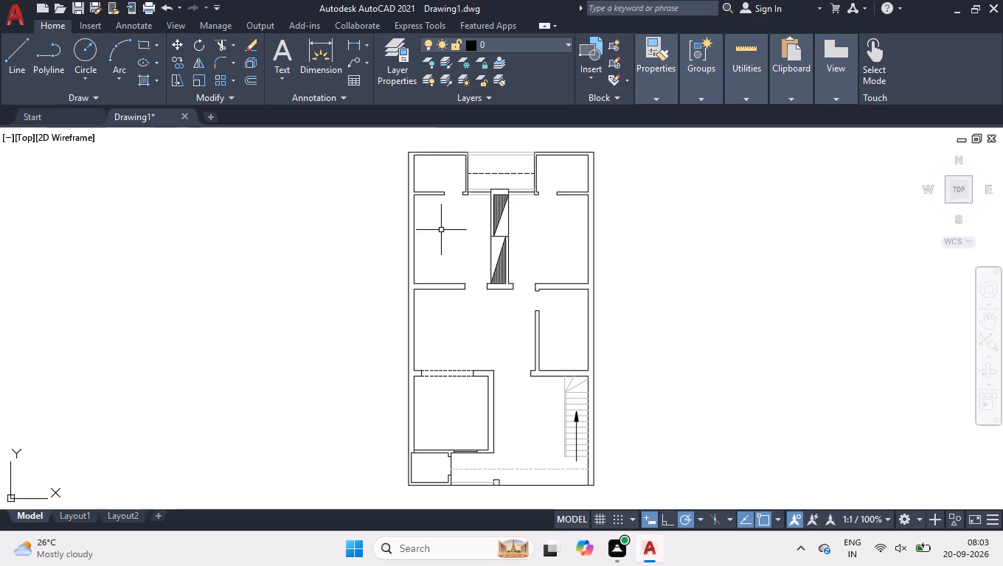
Draw two 3" horizontal lines across the top-left room's right wall, one just below the top wall and one at the dashed line.
scroll(447, 136, "up", 2)
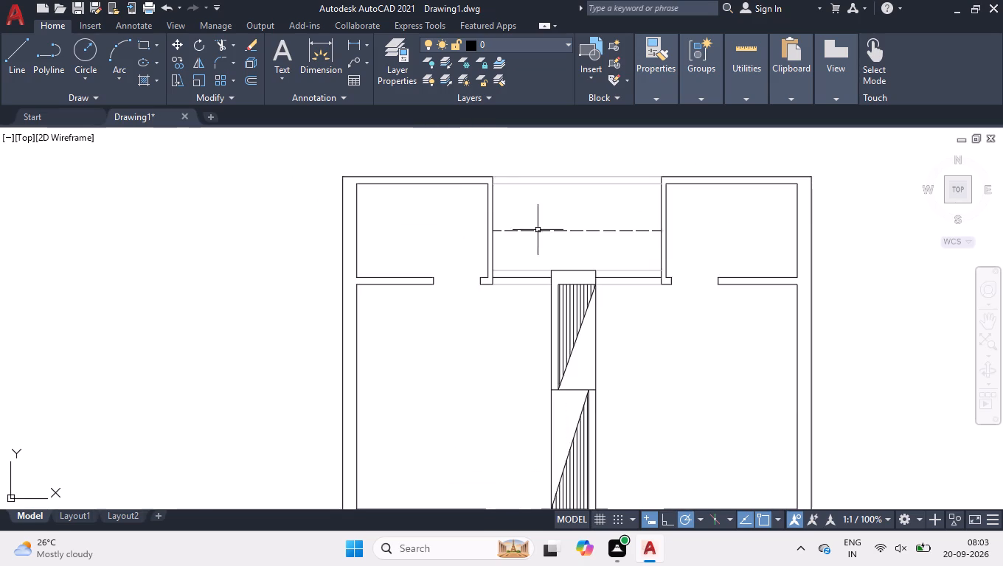
scroll(618, 200, "up", 1)
scroll(371, 198, "up", 2)
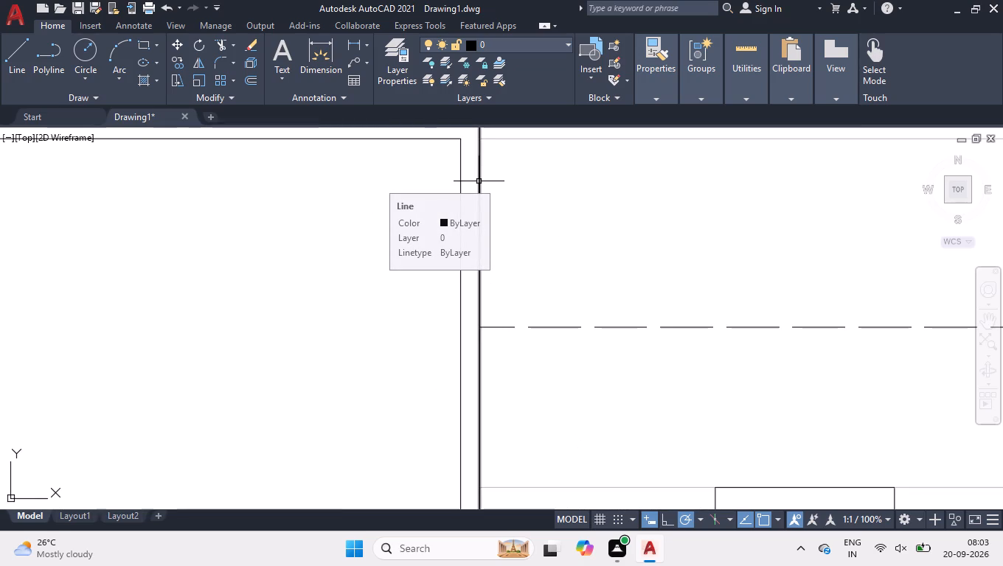
key("l")
key("Return")
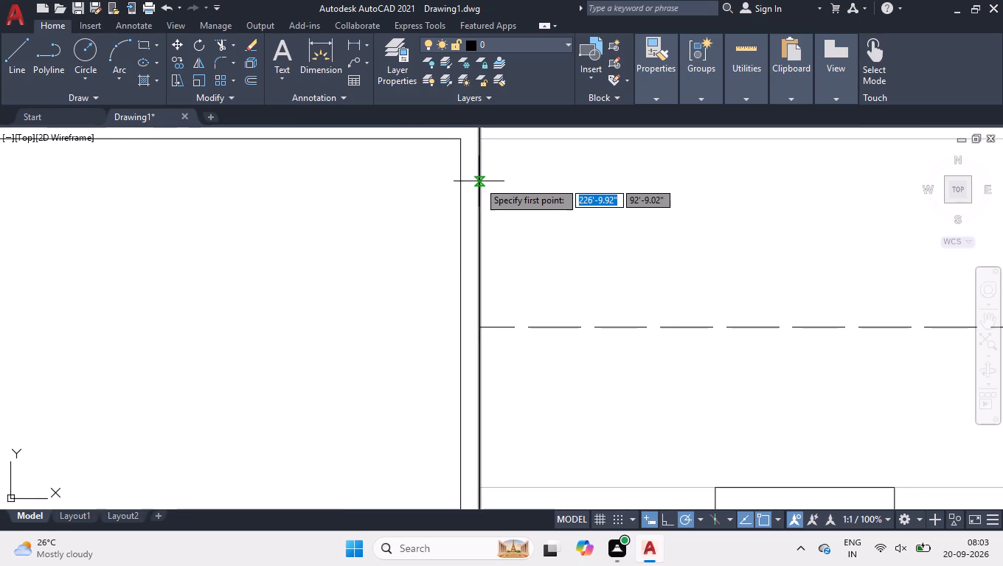
scroll(471, 328, "down", 1)
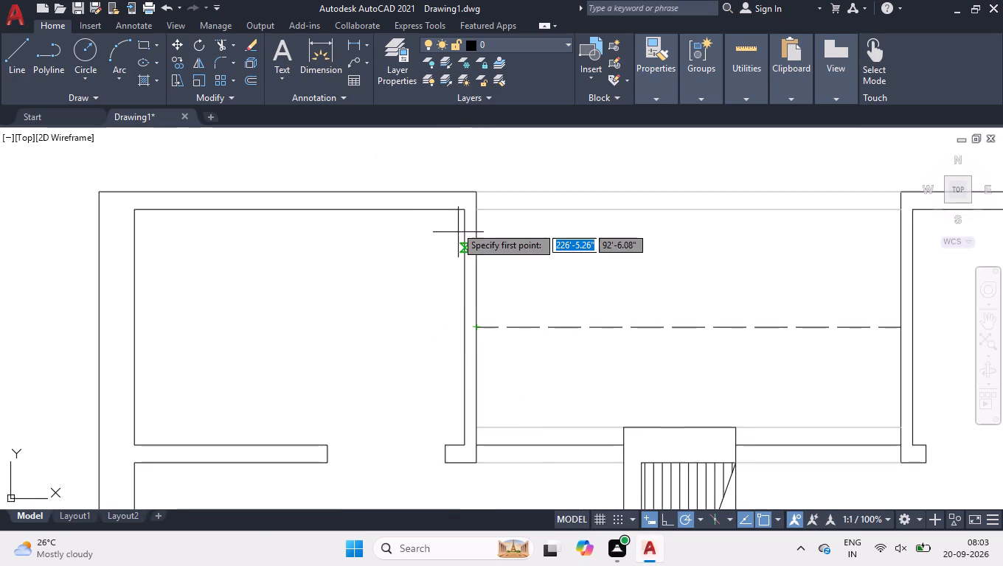
scroll(456, 226, "up", 2)
left_click(468, 221)
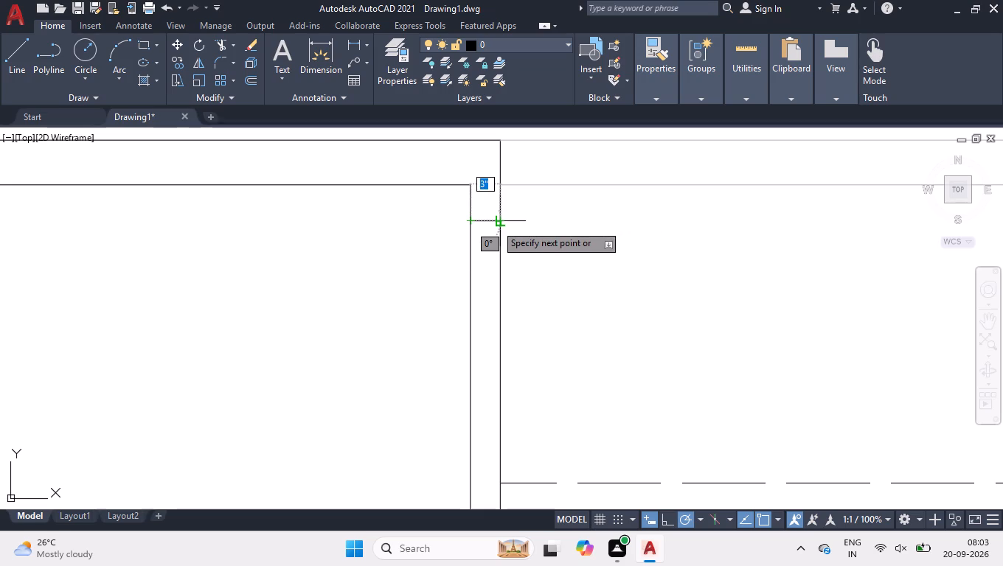
left_click(496, 225)
key("space")
key("space")
left_click(501, 485)
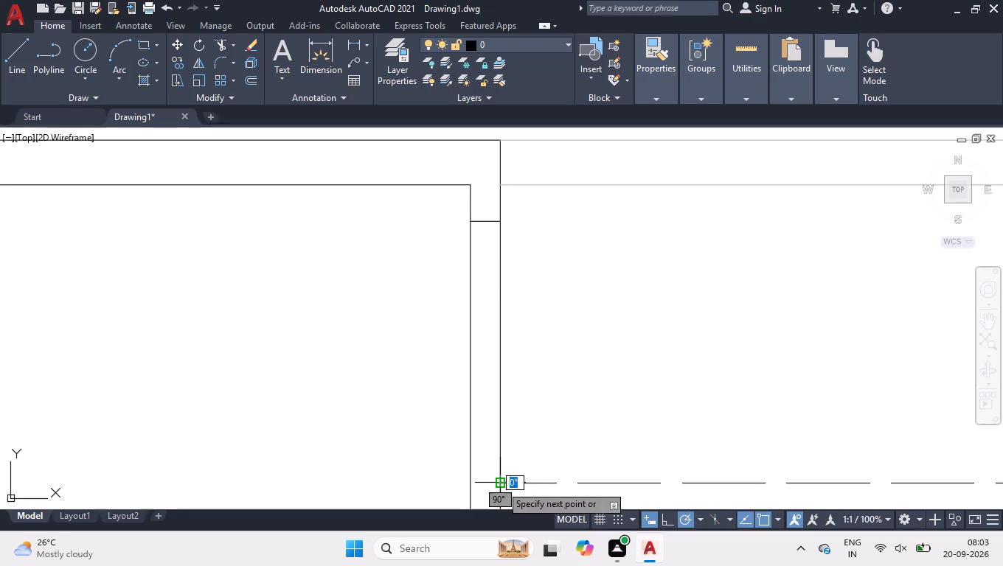
left_click(468, 481)
key("space")
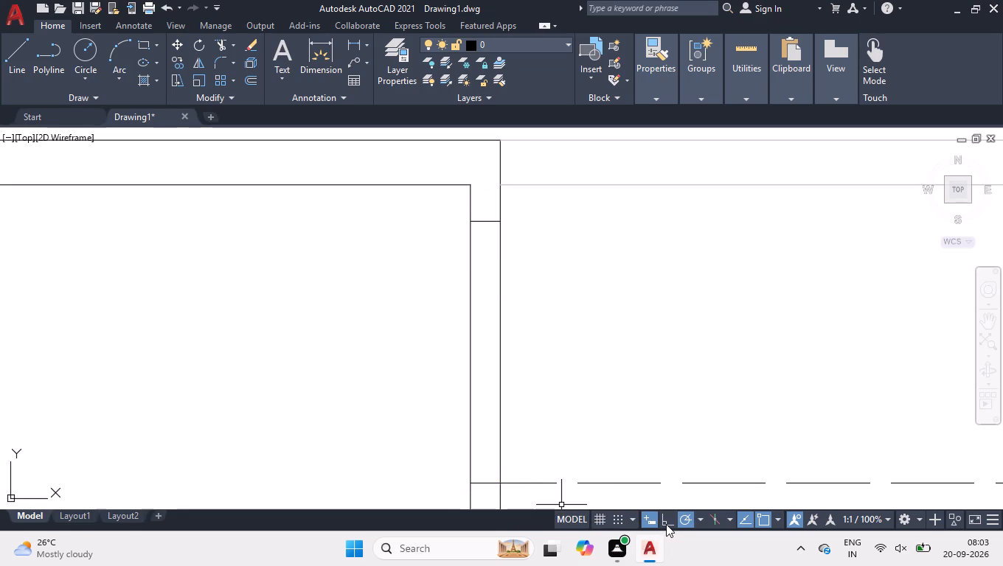
With Ortho on, draw a vertical line about 2'-2.34" long joining the midpoints of those two lines to complete the window.
left_click(666, 524)
key("space")
left_click(484, 485)
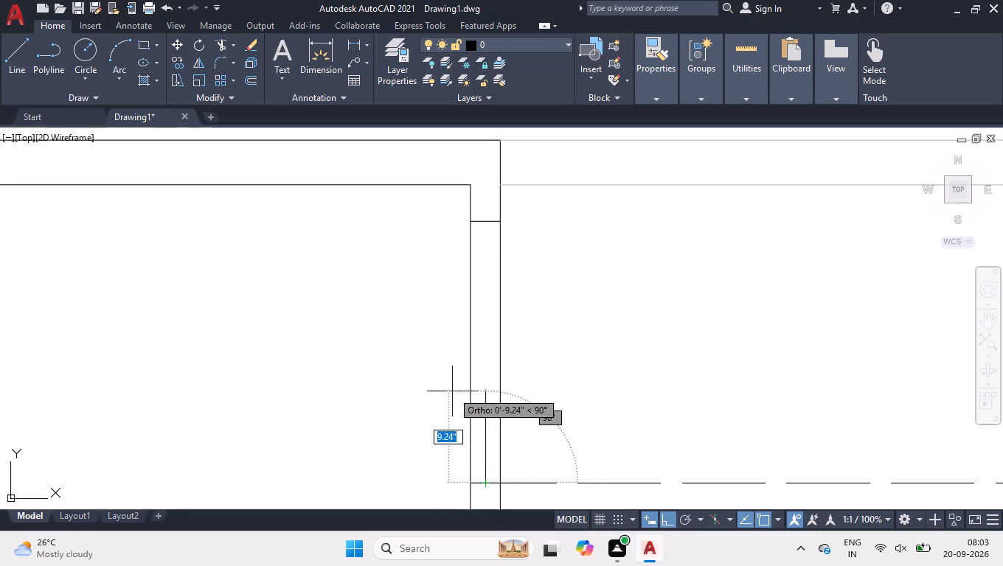
left_click(482, 223)
key("space")
Draw matching horizontal window end lines across the top-right room's left wall, level with the opposite window and the dashed line.
scroll(336, 273, "down", 3)
scroll(474, 293, "up", 1)
key("space")
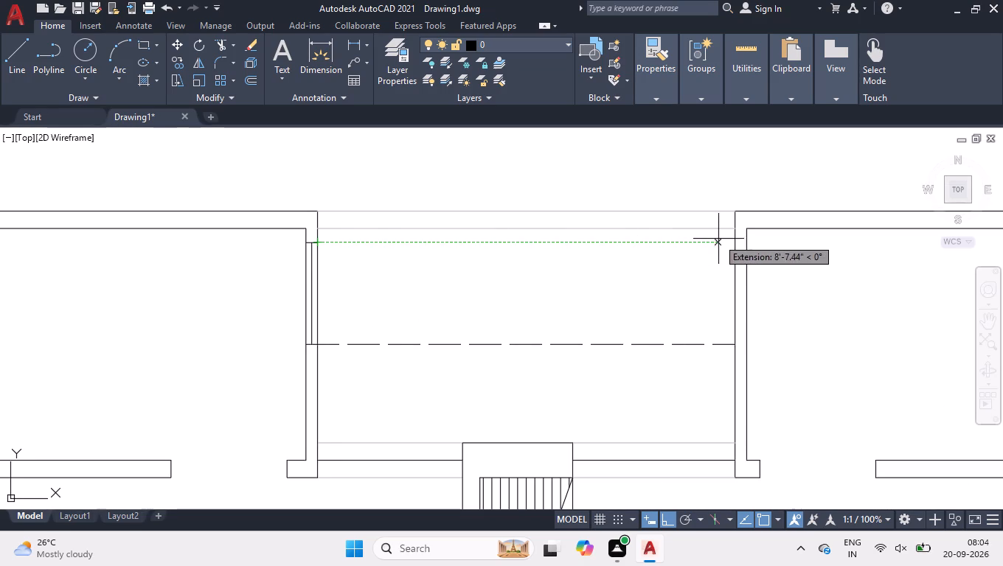
left_click(744, 245)
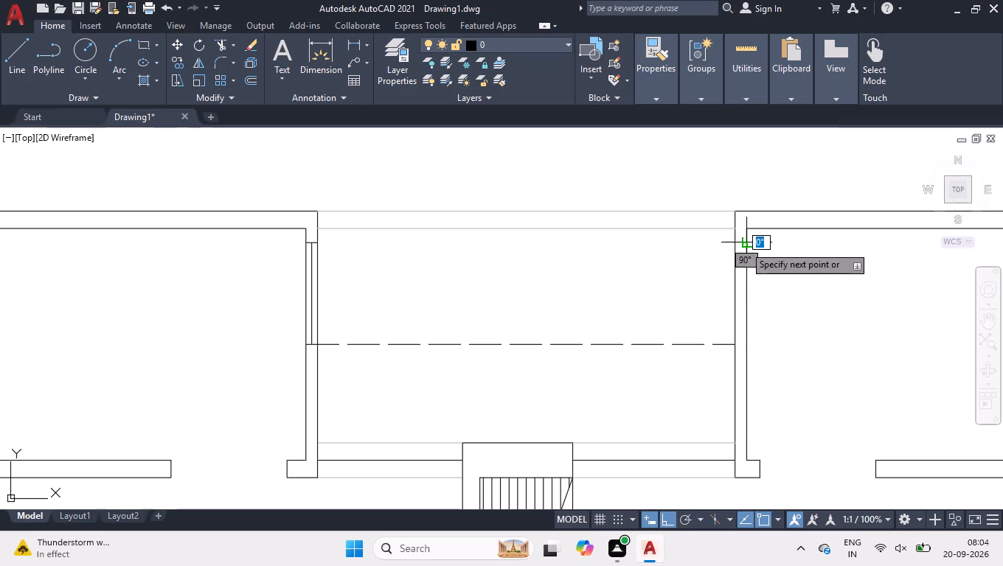
left_click(739, 245)
key("space")
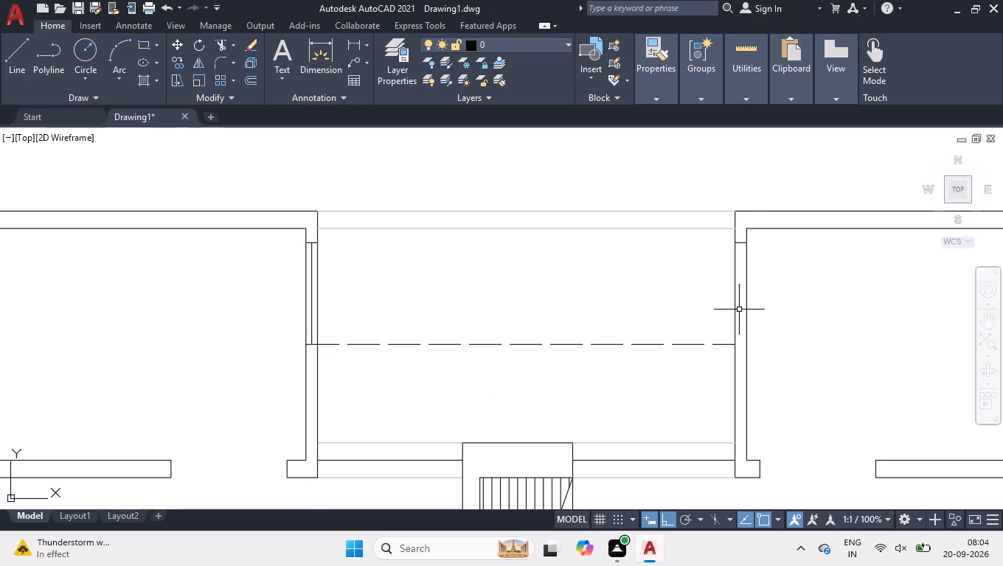
scroll(739, 307, "up", 2)
key("space")
left_click_drag(723, 394, 723, 388)
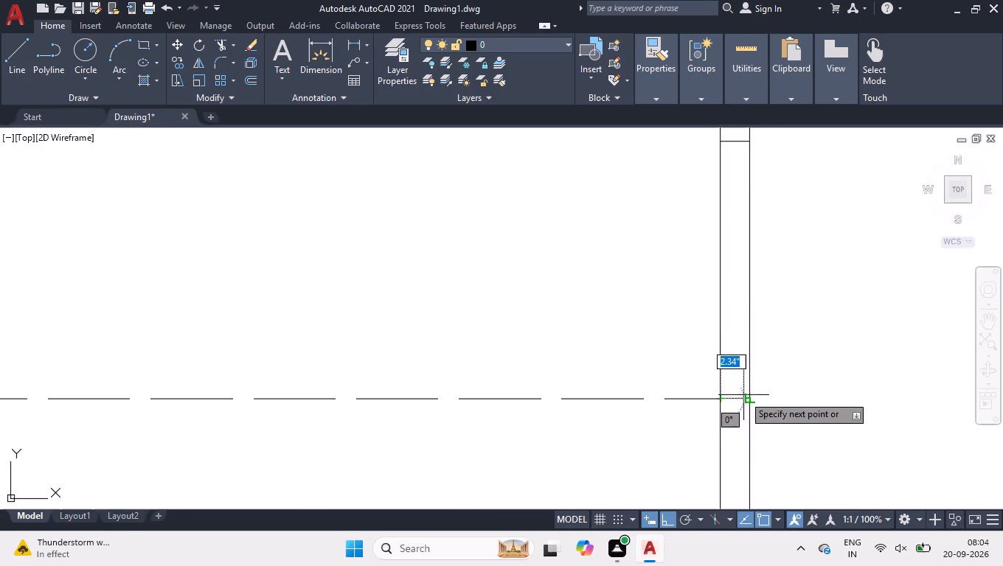
left_click(749, 402)
key("space")
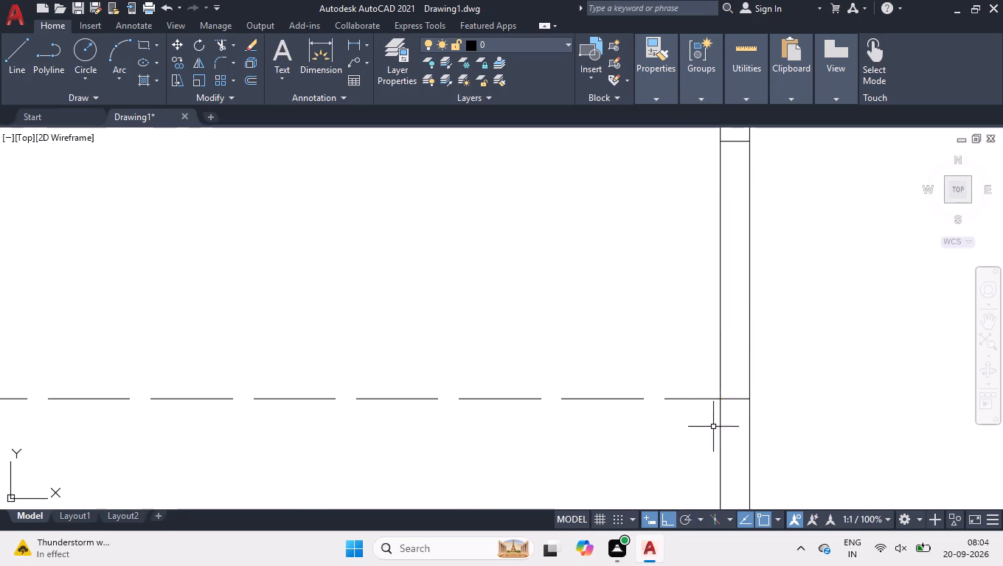
Join the midpoints of the top-right room's window end lines with a vertical line about 2'-2.34" long.
scroll(713, 427, "down", 1)
scroll(719, 403, "up", 1)
key("space")
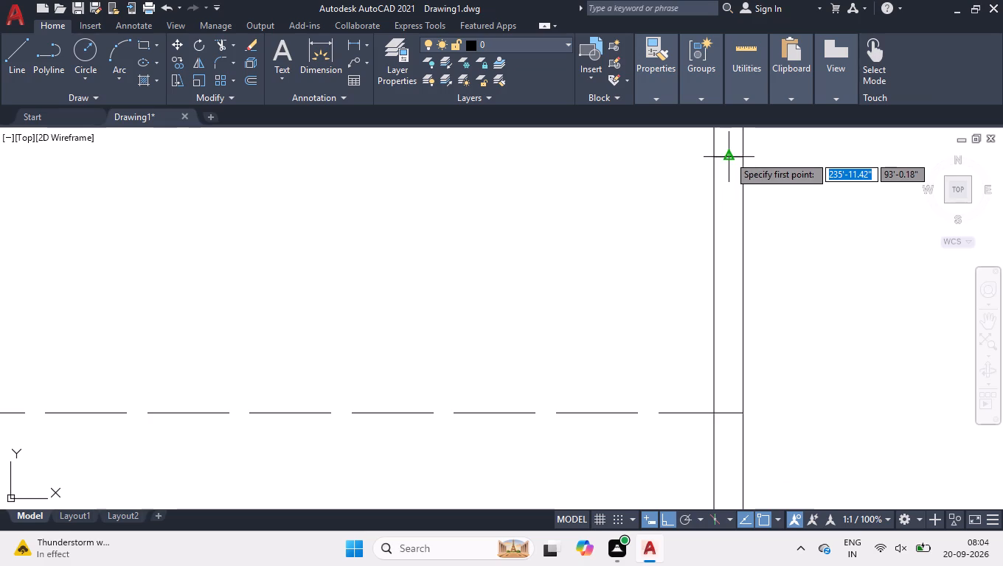
left_click(729, 156)
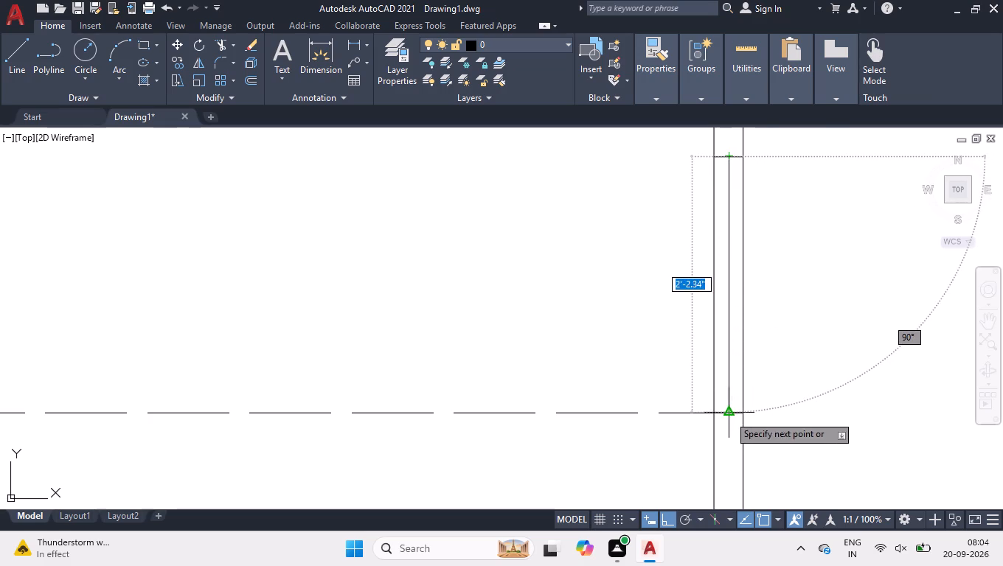
left_click(729, 415)
key("space")
Draw two vertical window end lines across the wall above the staircase, one near each end of the room's bottom wall.
scroll(604, 294, "down", 2)
scroll(687, 273, "down", 2)
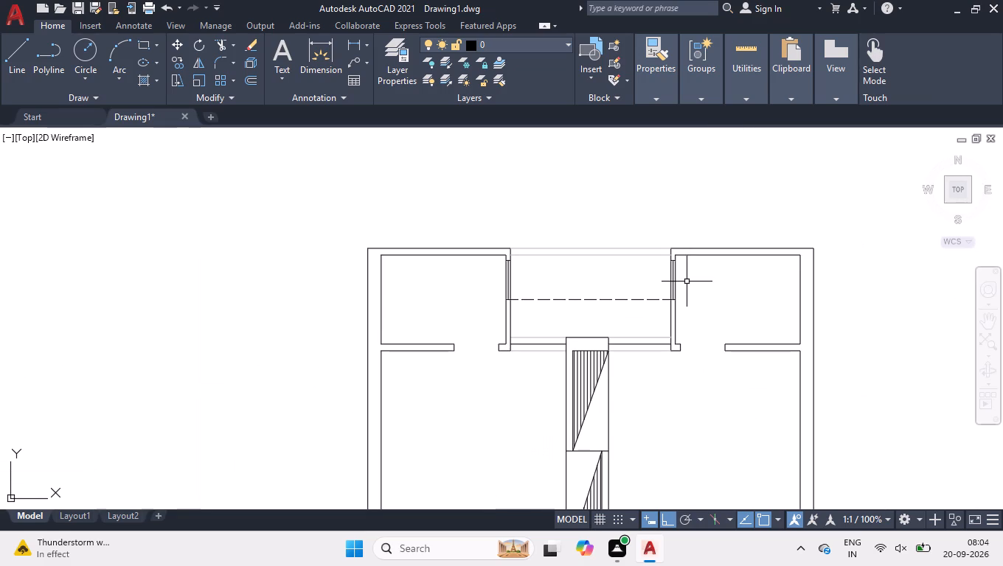
scroll(641, 277, "down", 3)
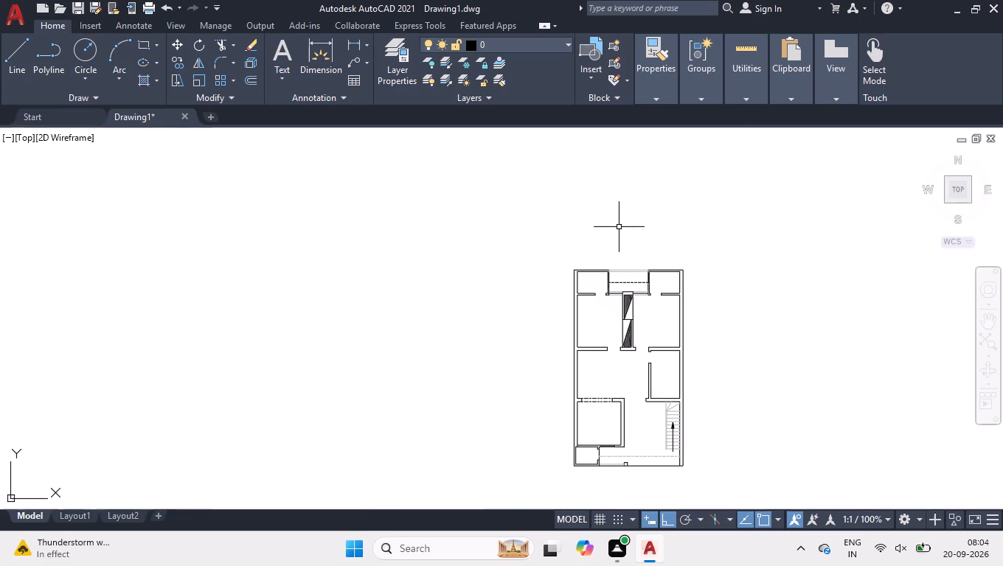
scroll(678, 433, "up", 2)
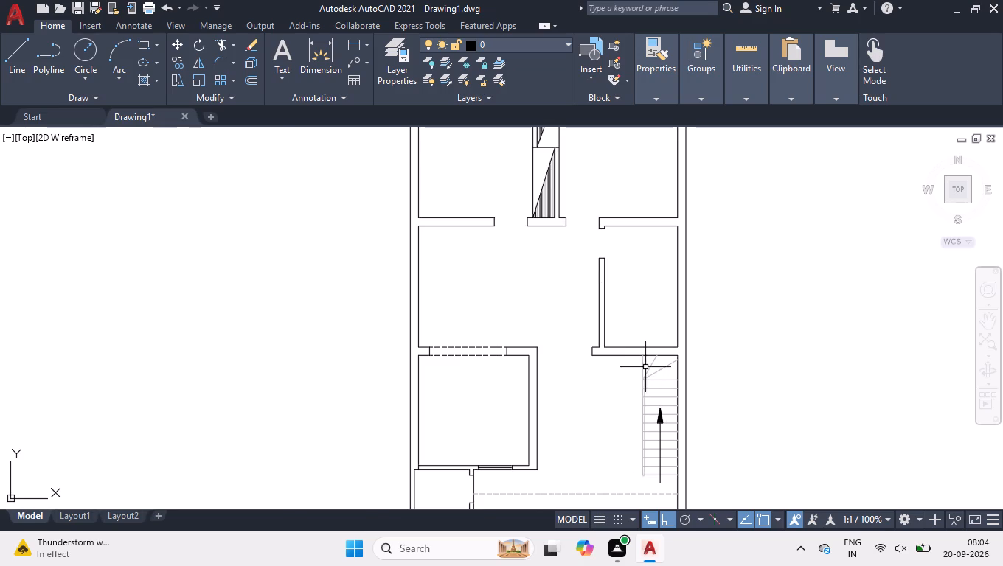
scroll(646, 367, "up", 3)
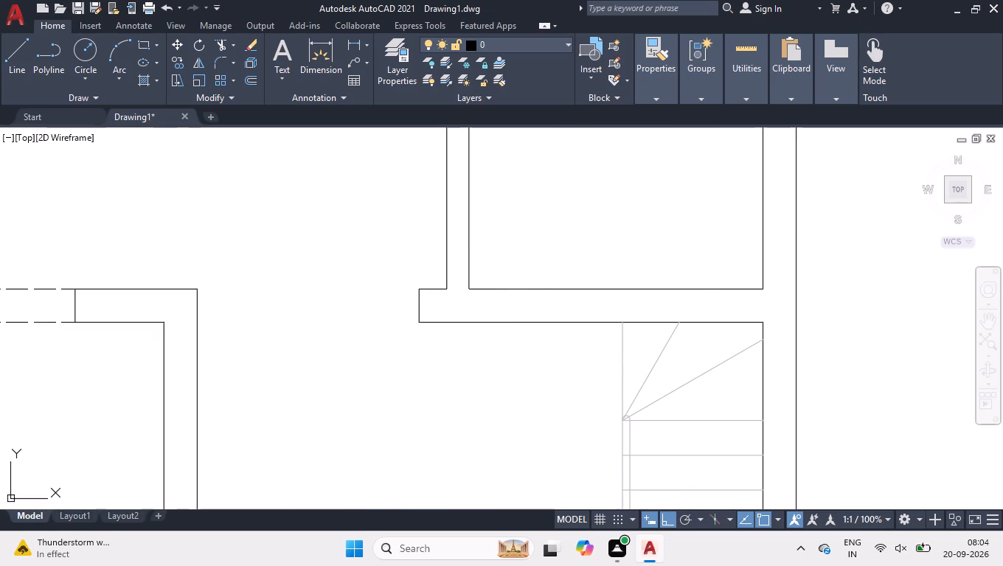
key("space")
left_click(501, 291)
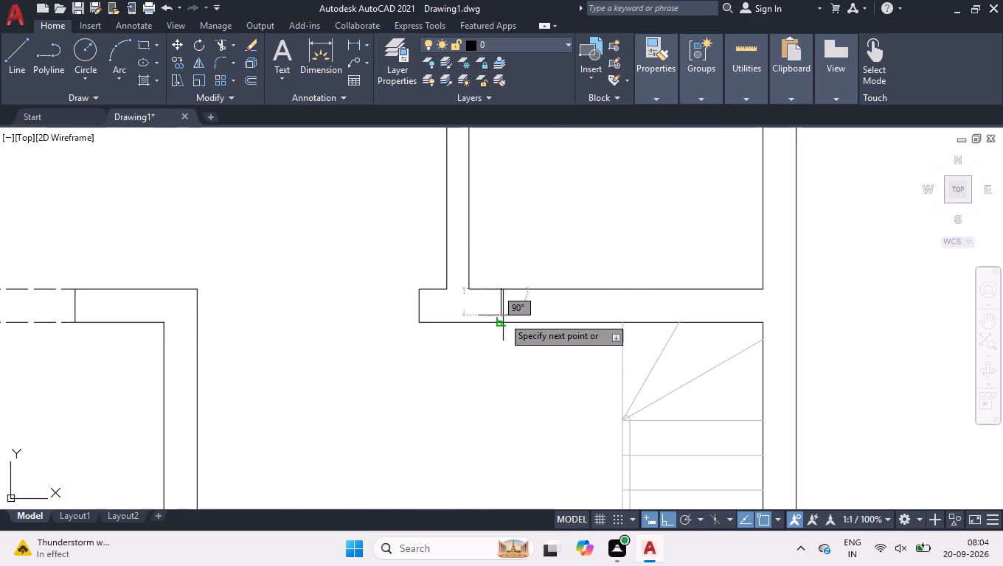
left_click(502, 321)
key("space")
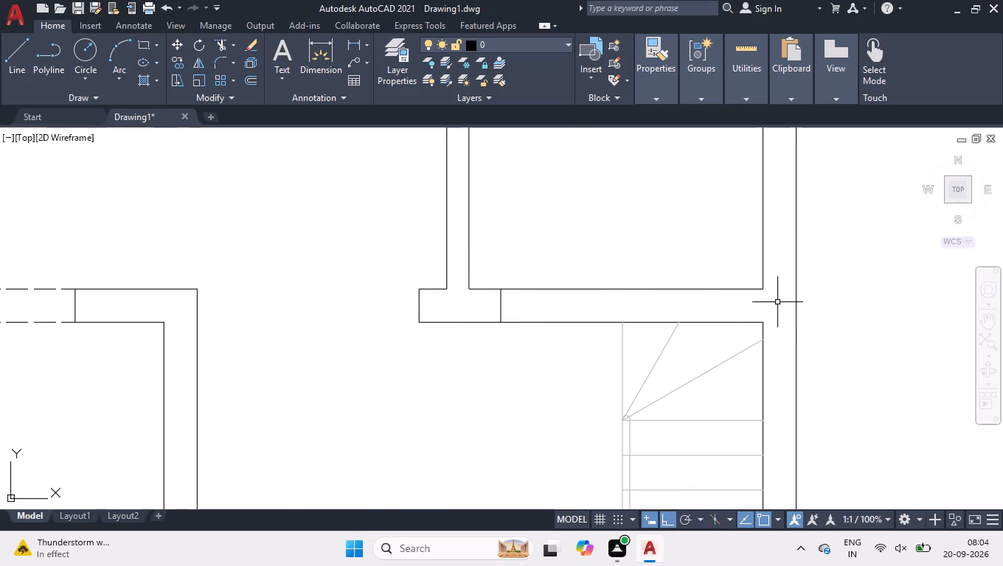
key("space")
left_click(687, 290)
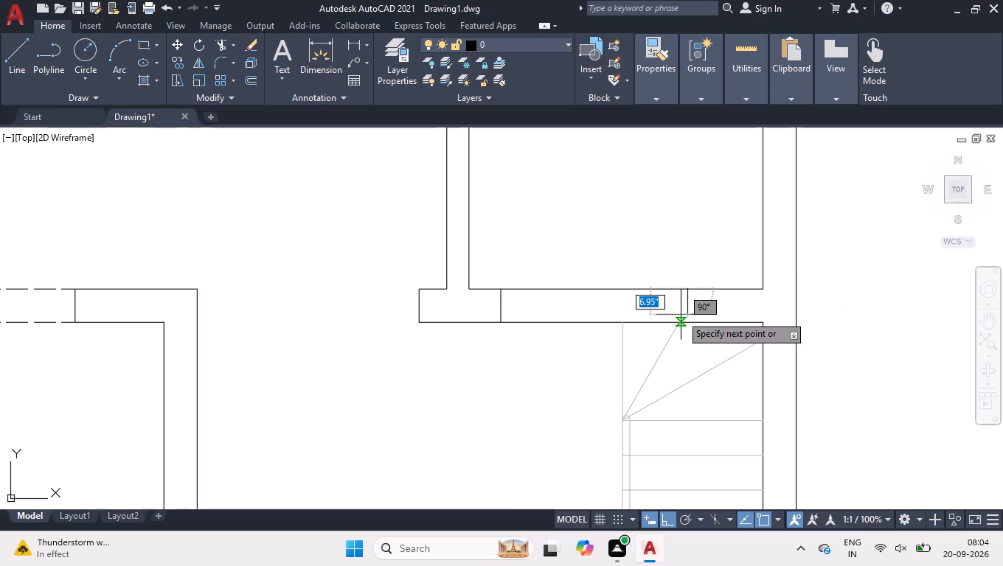
left_click(684, 321)
key("space")
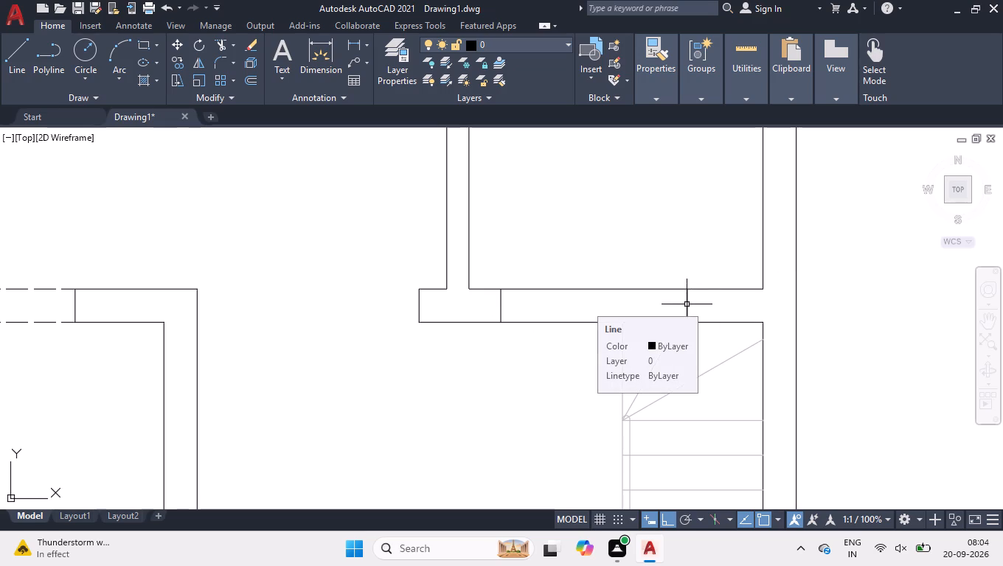
Join the midpoints of the two end lines above the staircase with a horizontal line to complete the window.
scroll(687, 304, "up", 2)
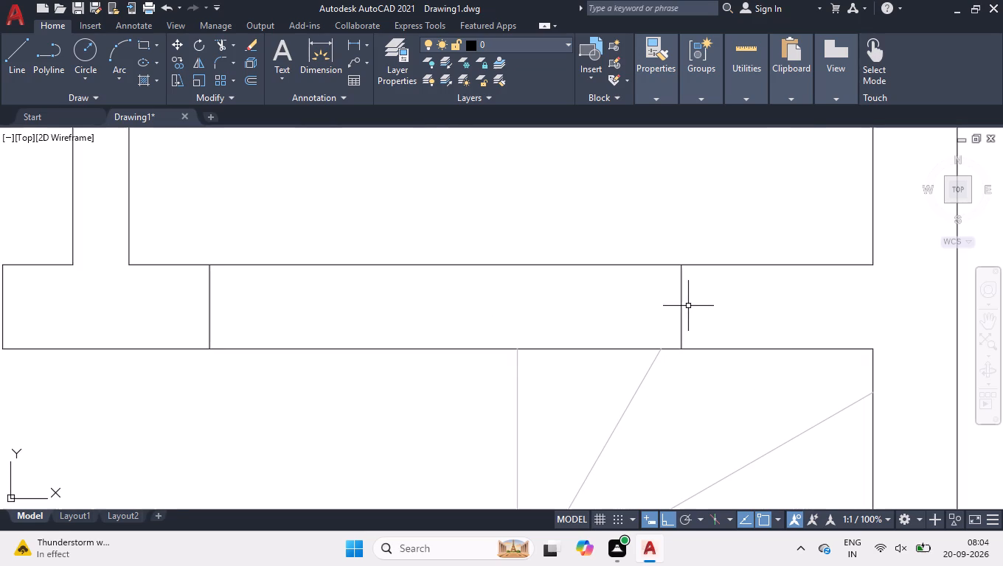
key("space")
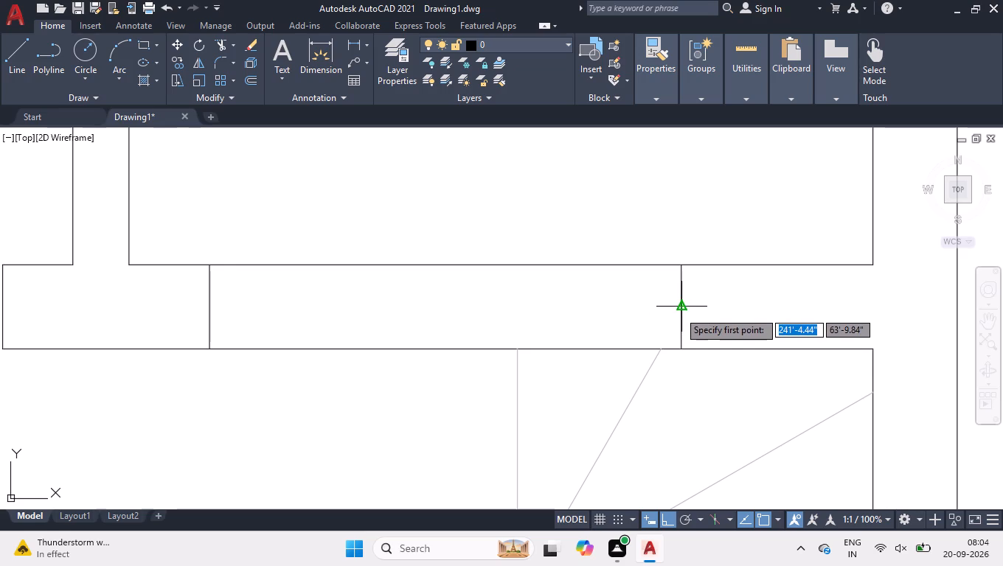
left_click(677, 307)
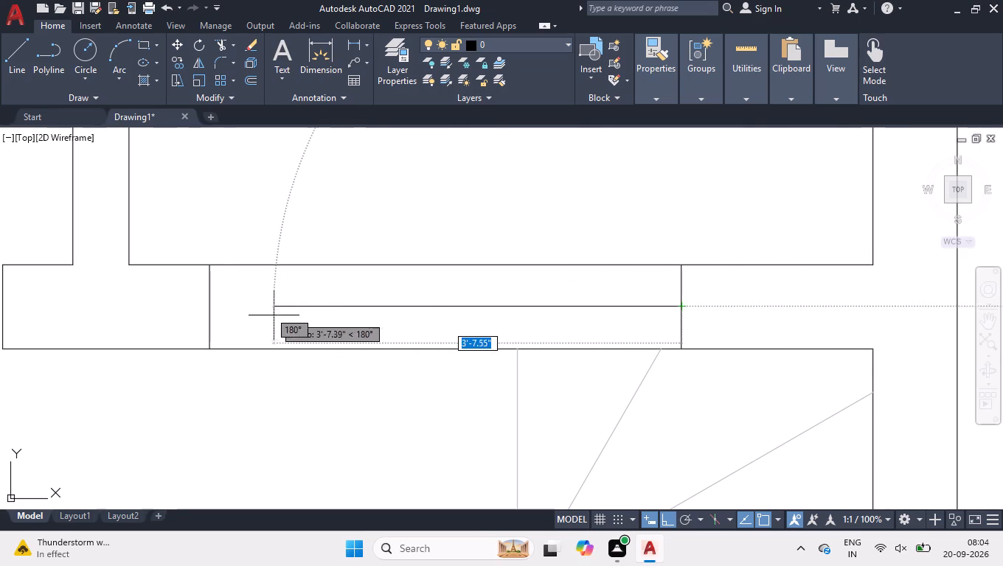
left_click(213, 308)
key("space")
Draw a horizontal window end line across the lower-left room's right wall, a short distance above its bottom corner.
scroll(589, 311, "down", 1)
scroll(654, 377, "down", 1)
scroll(769, 307, "down", 3)
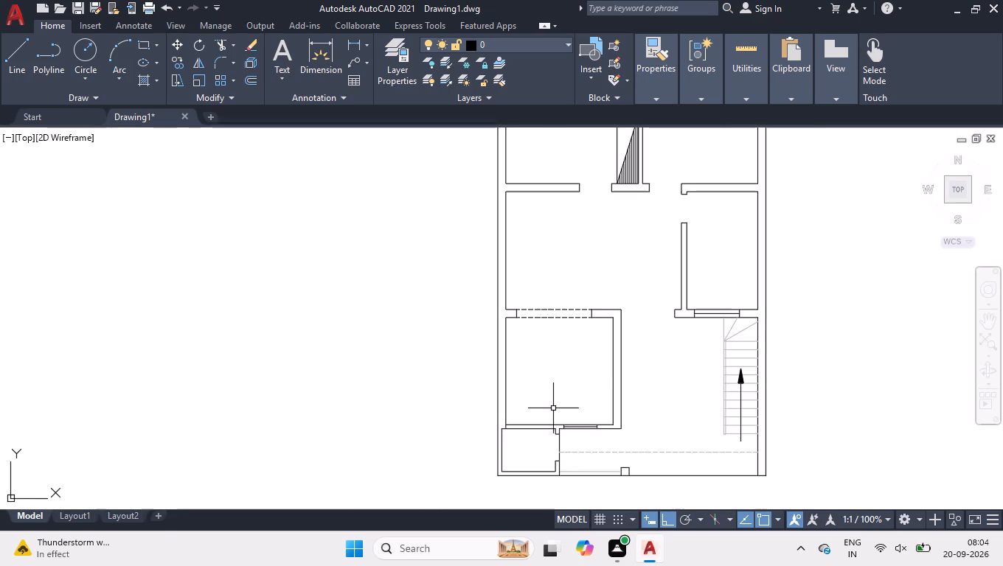
left_click(959, 197)
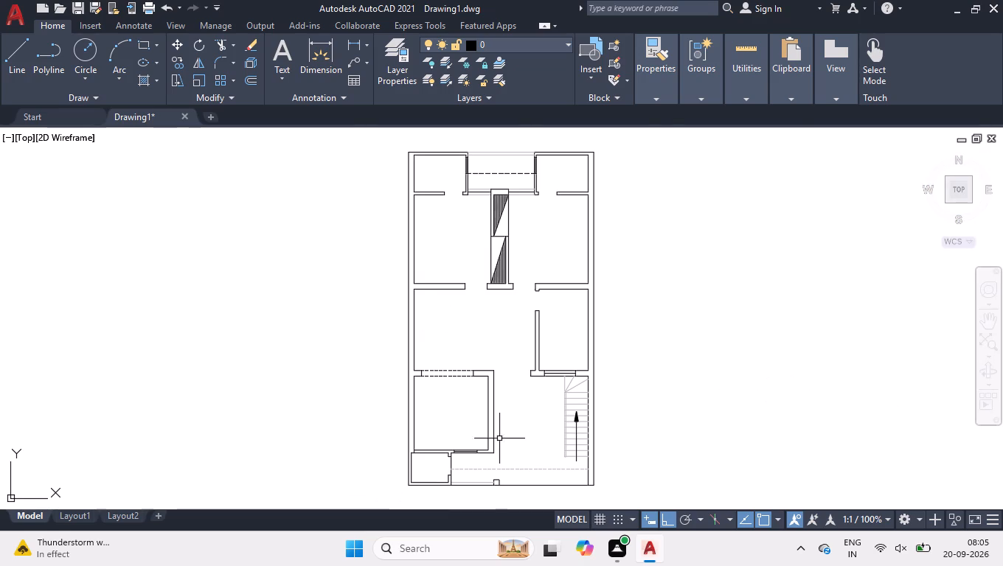
scroll(498, 450, "up", 3)
scroll(426, 469, "up", 2)
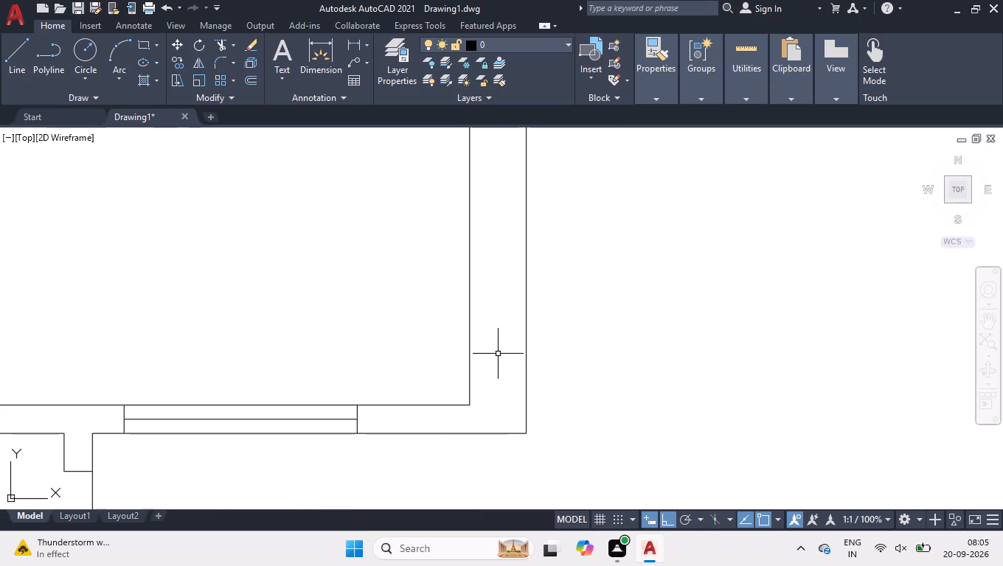
key("l")
key("Return")
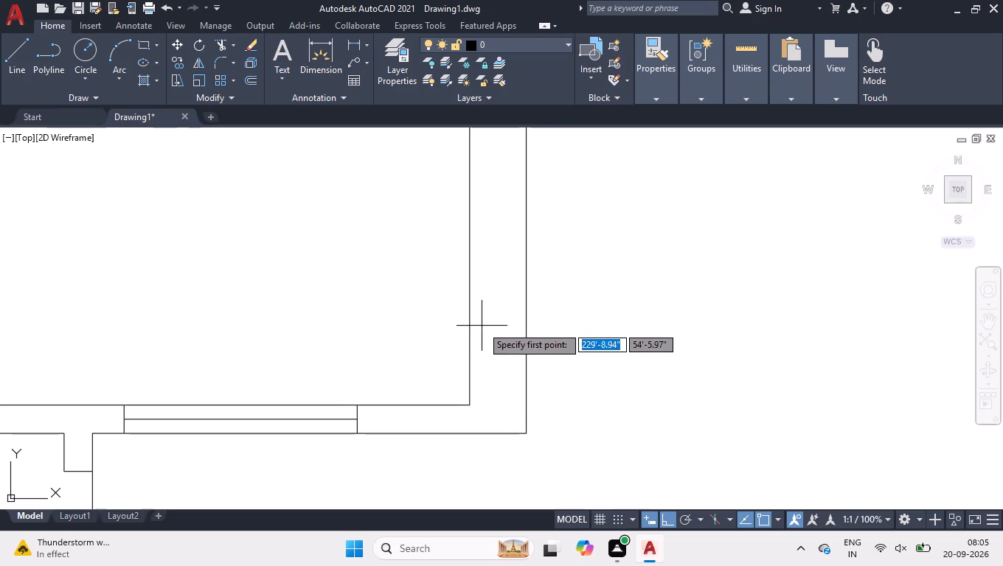
left_click(461, 337)
left_click(465, 339)
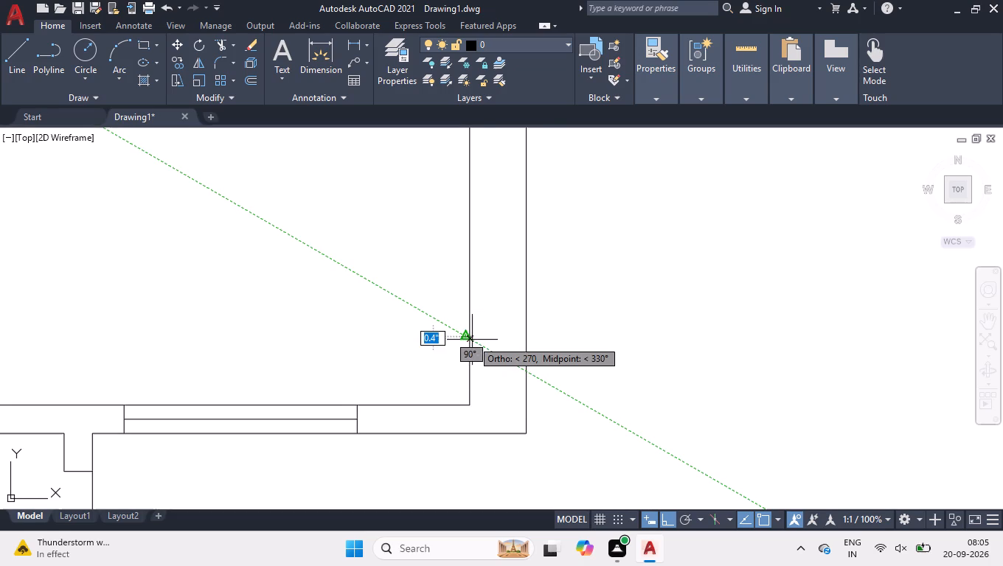
scroll(472, 340, "up", 2)
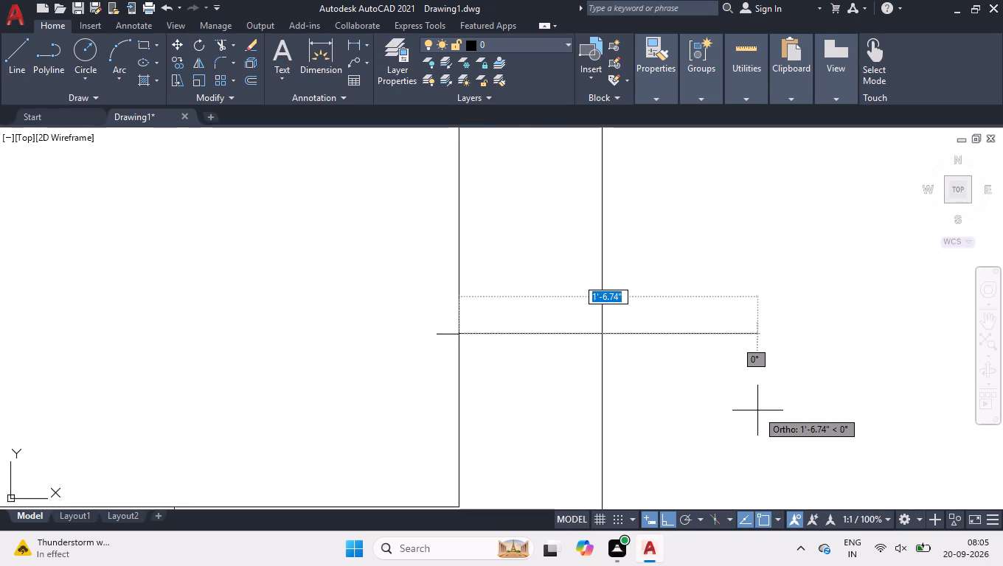
key("space")
key("space")
left_click(458, 335)
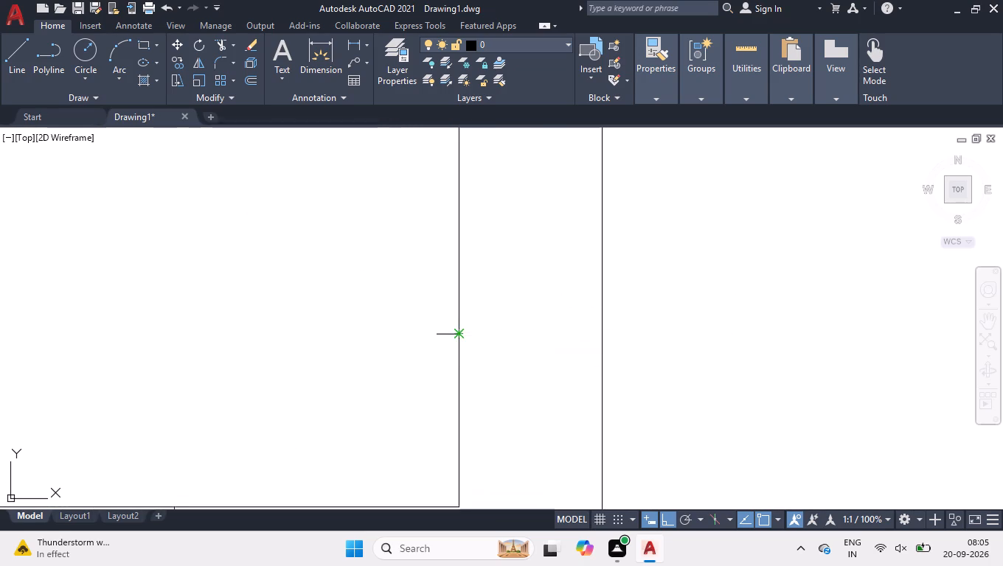
left_click(602, 335)
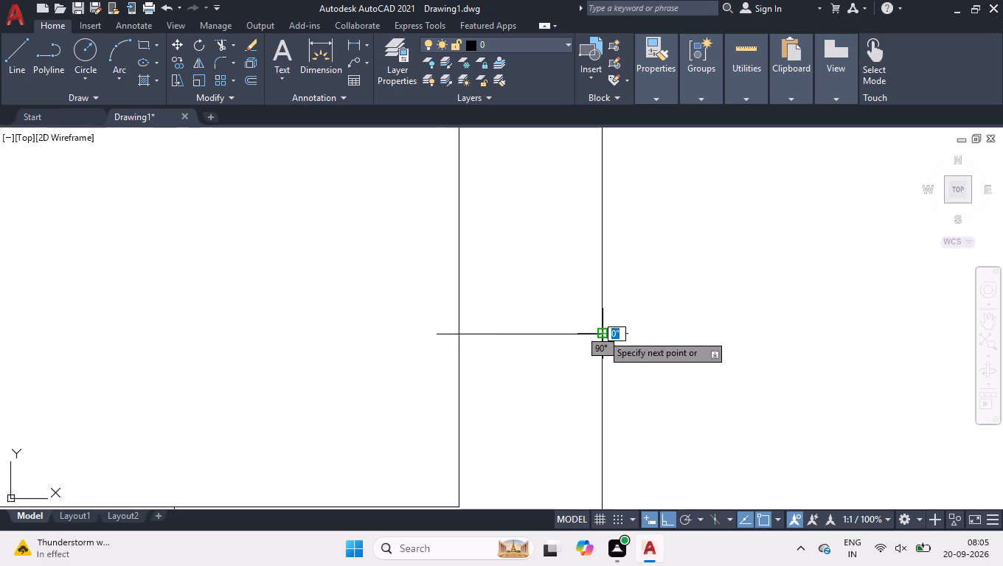
key("space")
Erase the short line stub projecting into the lower-left room from the end line across its right wall.
left_click(440, 335)
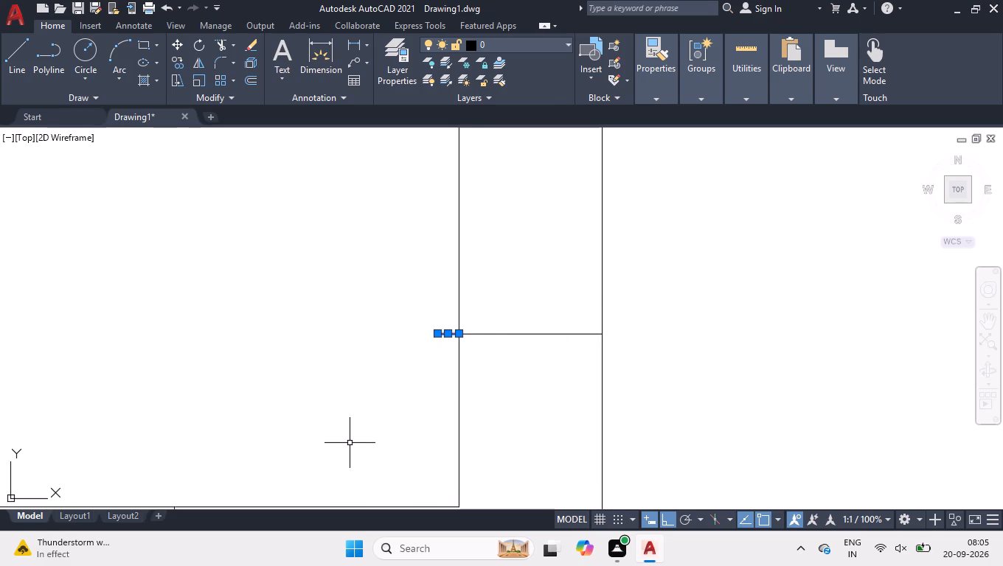
key("Delete")
Offset the end line across the lower-left room's right wall upward by 3'.
scroll(358, 442, "down", 1)
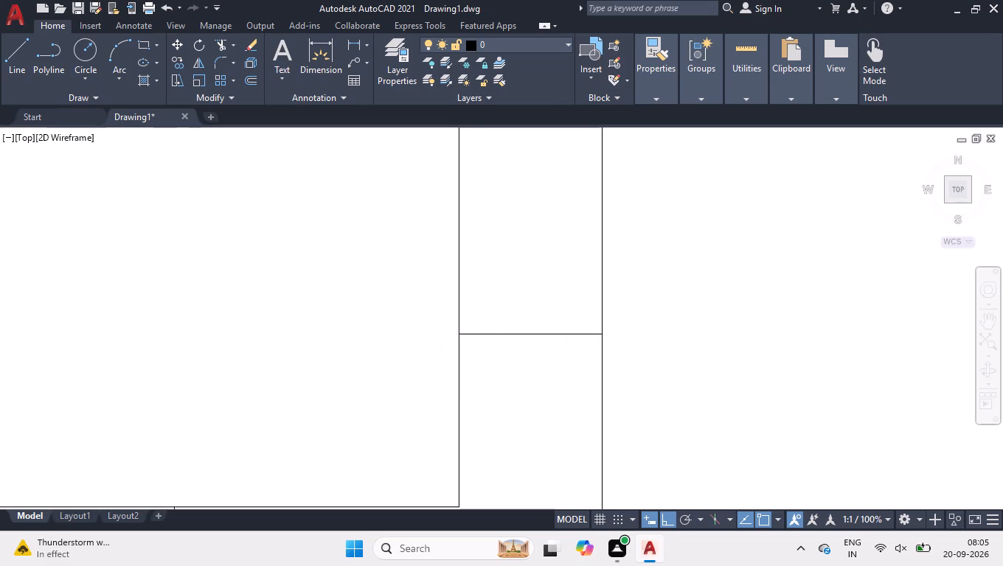
scroll(497, 423, "down", 2)
key("o")
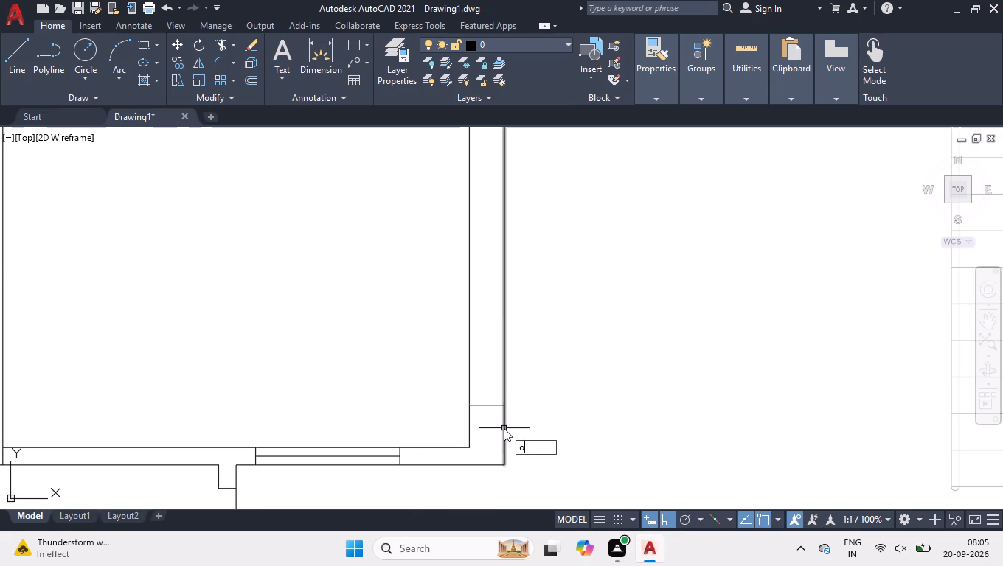
type("ff")
key("Return")
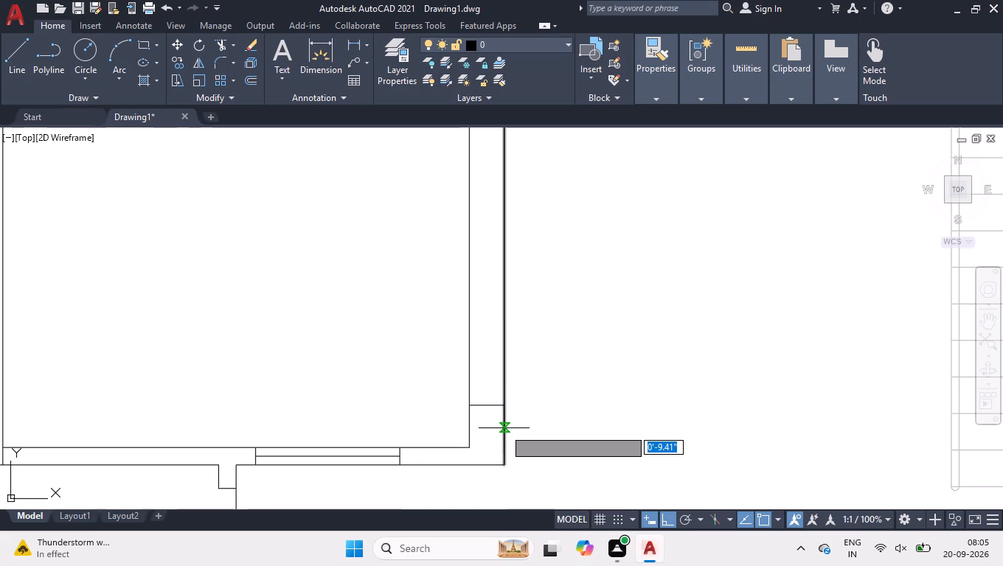
key("3")
key("apostrophe")
key("Return")
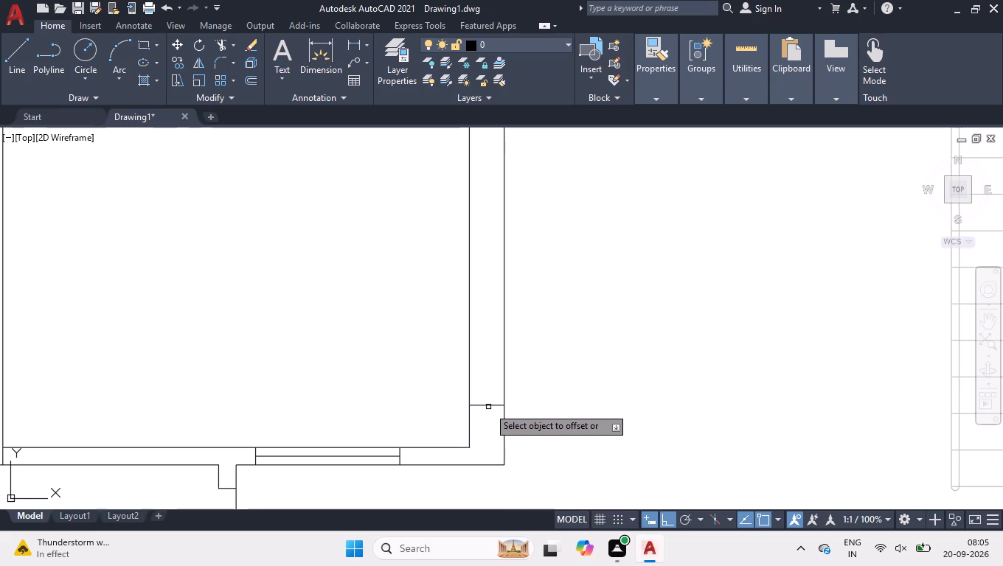
left_click(488, 405)
left_click(493, 374)
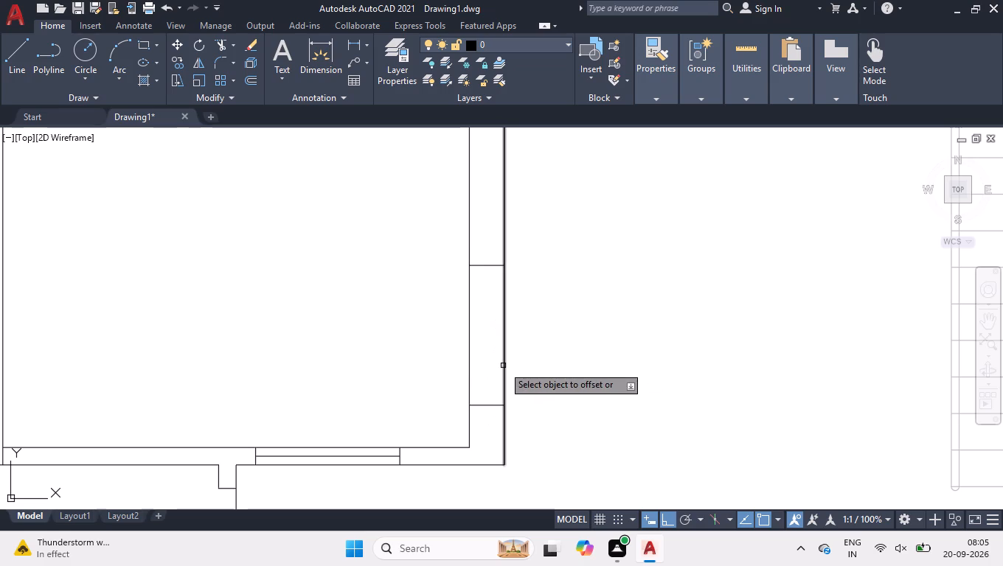
key("space")
Trim both wall faces between the two end lines to open a doorway in the lower-left room's right wall.
scroll(536, 418, "down", 2)
scroll(513, 432, "up", 1)
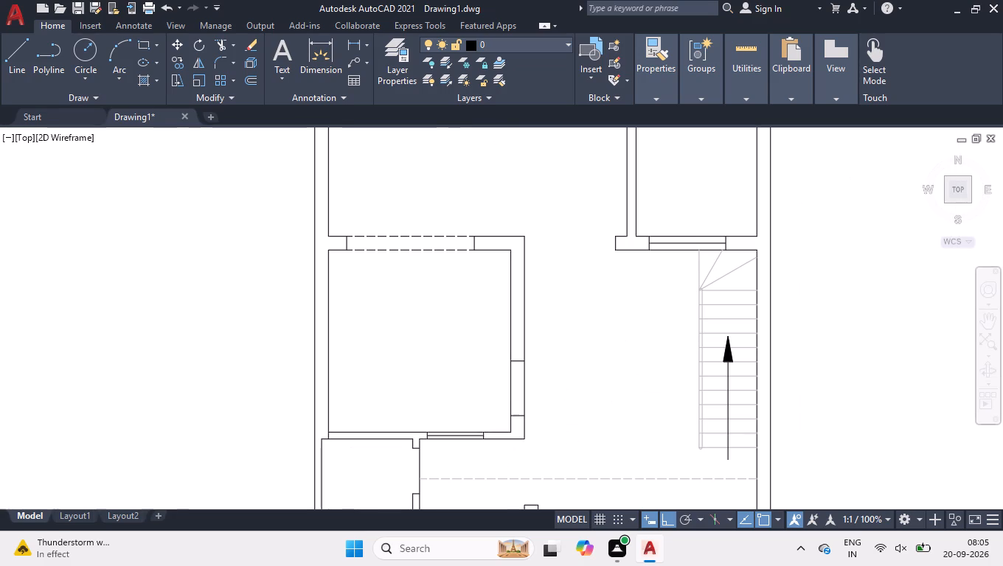
type("tr")
key("Return")
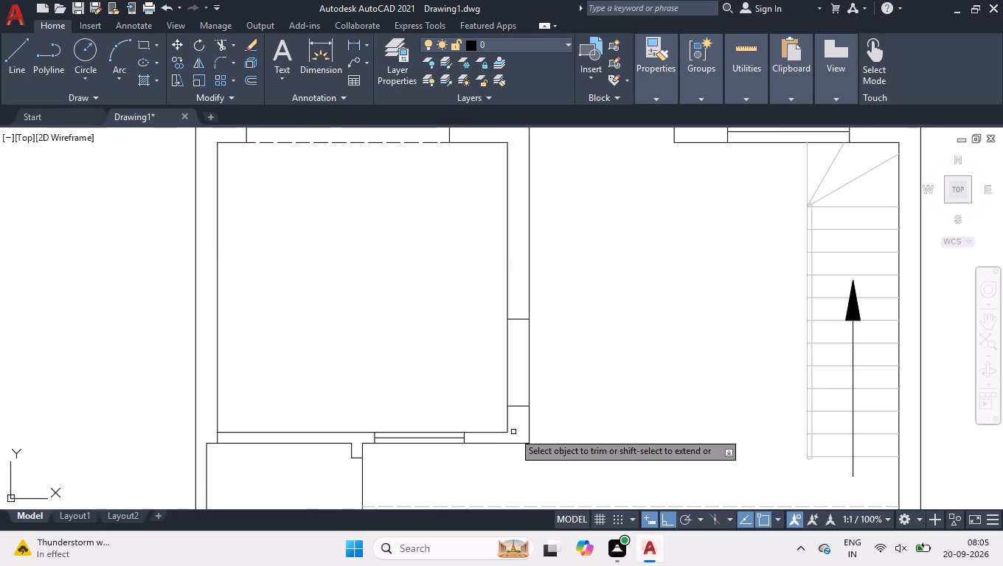
left_click(461, 377)
left_click(572, 366)
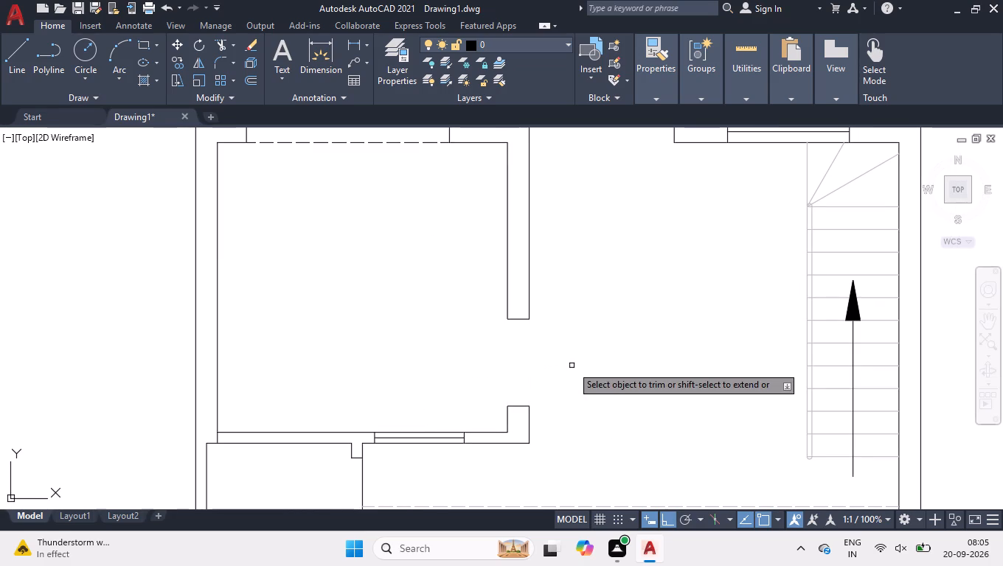
key("space")
Insert three Door - Imperial blocks in a row in the empty space west of the floor plan.
scroll(547, 384, "down", 3)
scroll(448, 333, "down", 2)
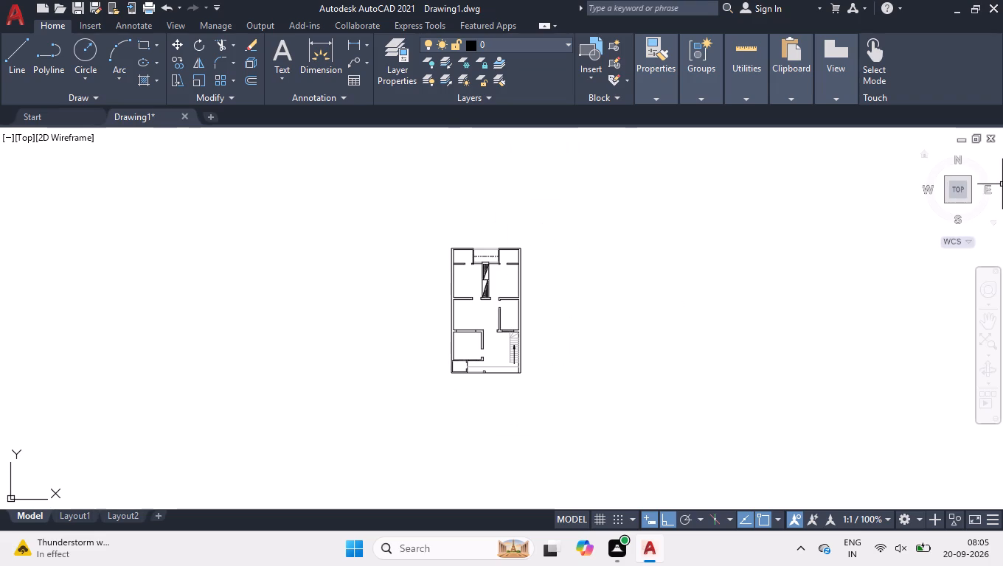
left_click(954, 189)
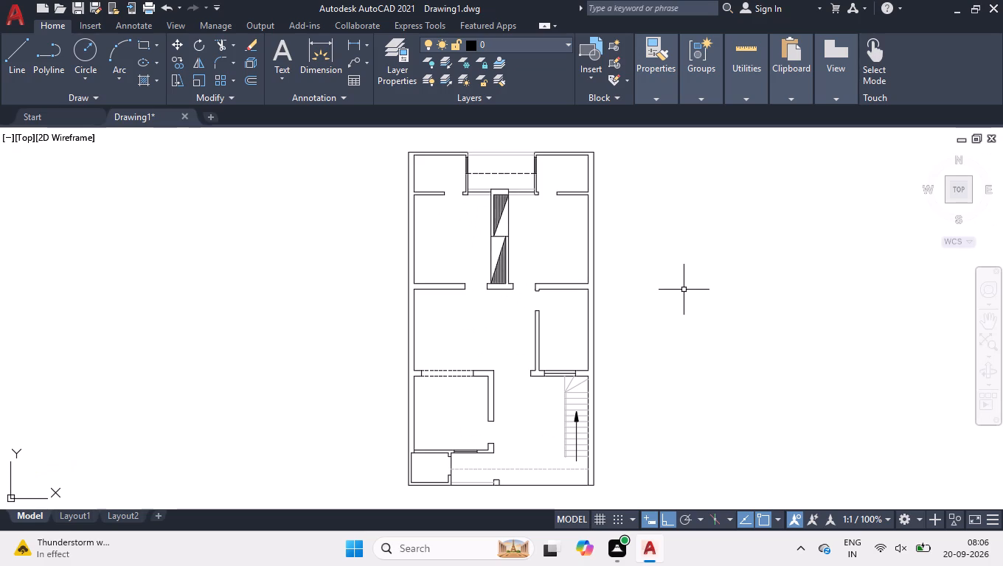
key("ctrl+3")
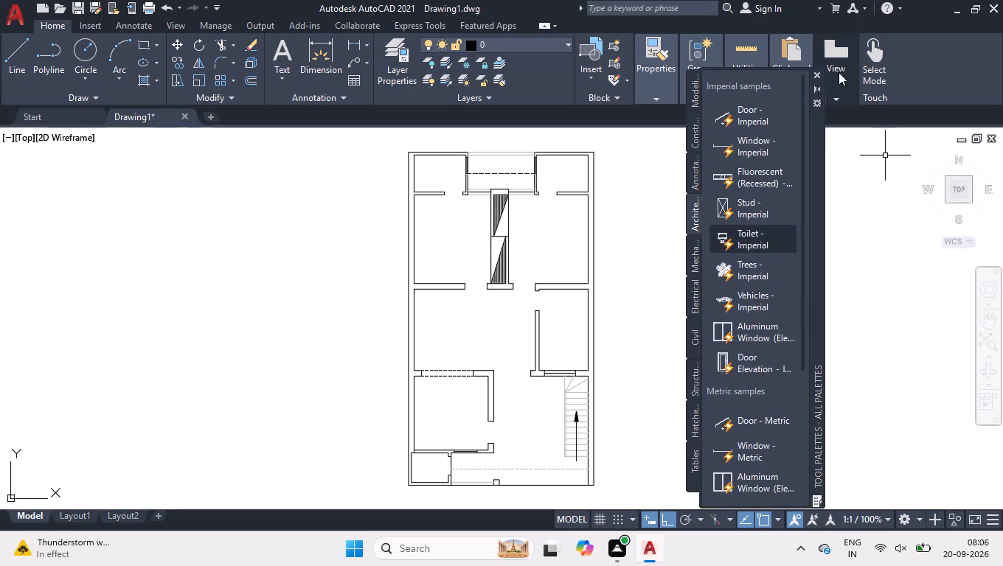
left_click(764, 127)
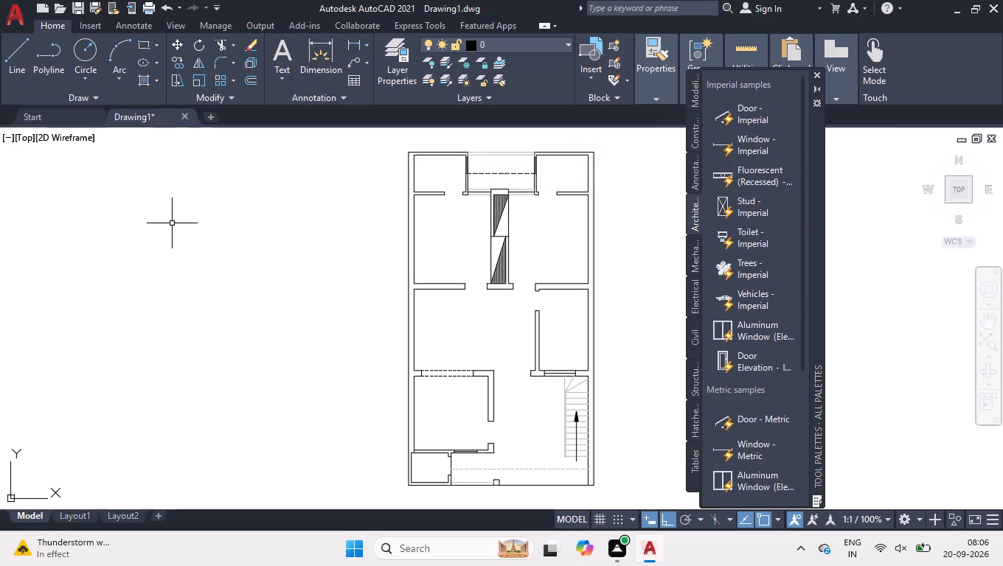
left_click(747, 111)
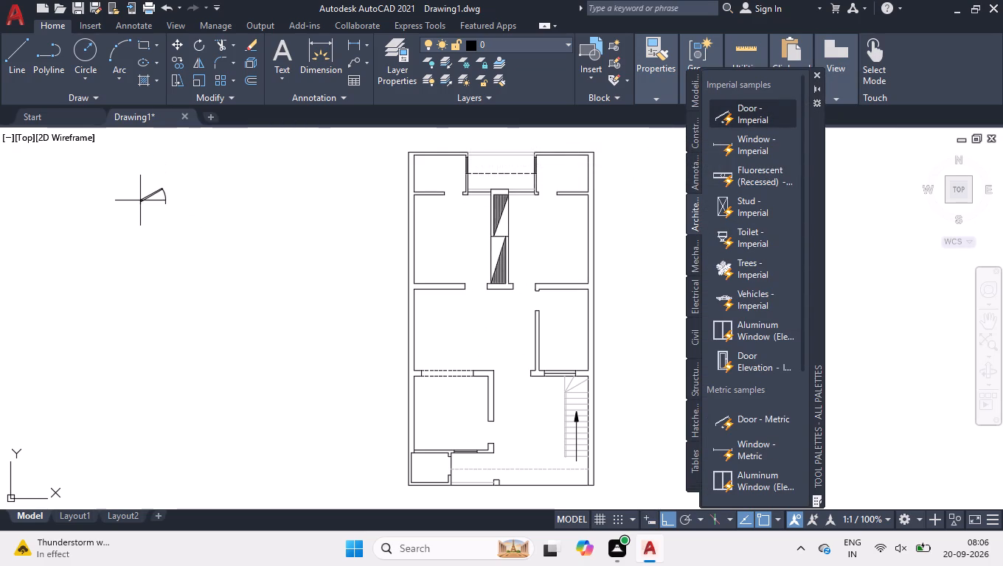
left_click(140, 200)
key("space")
left_click(184, 208)
key("space")
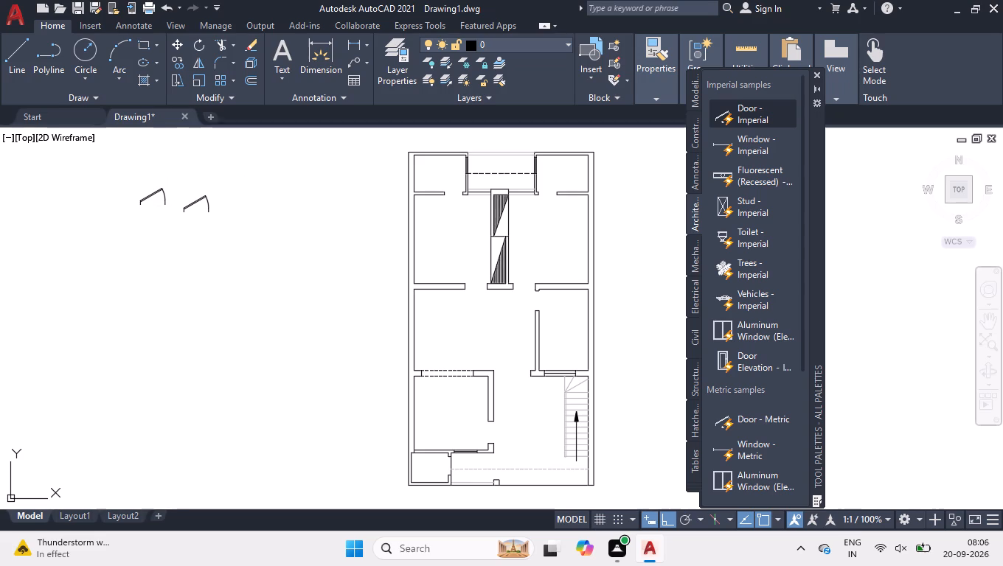
left_click(236, 209)
Insert six more Door - Imperial blocks in two rows of three below the first row.
key("space")
left_click(140, 240)
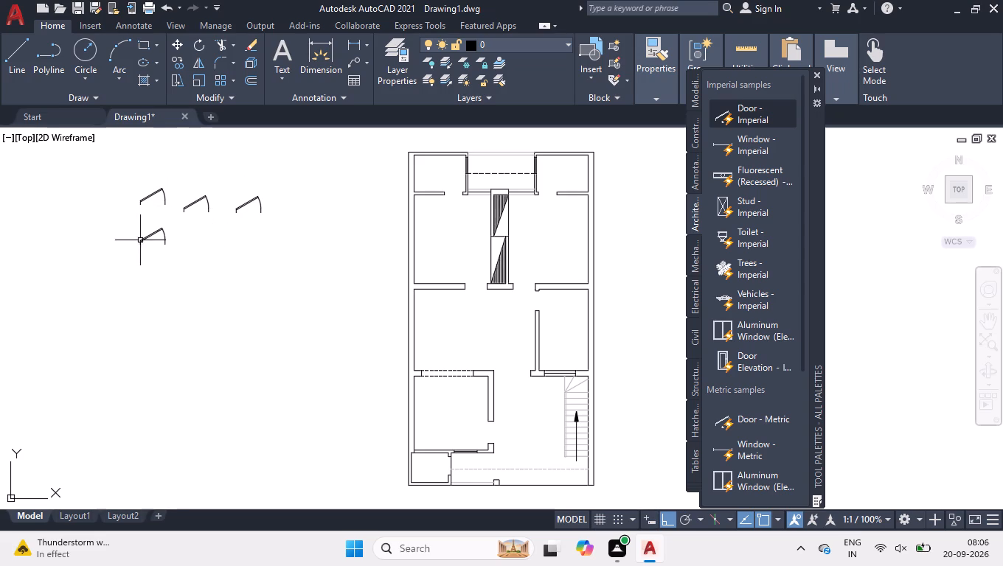
key("space")
left_click(189, 244)
key("space")
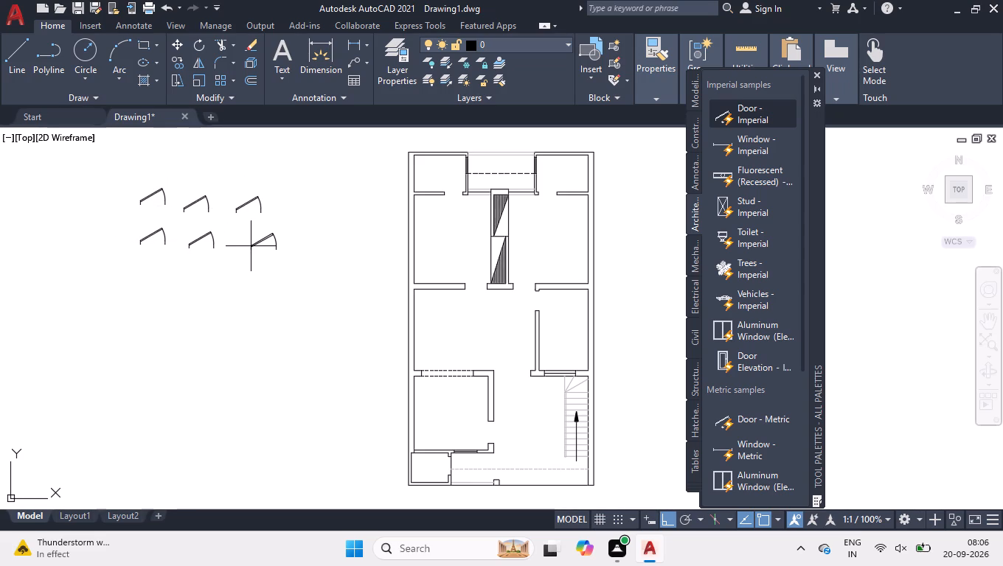
left_click(241, 247)
key("space")
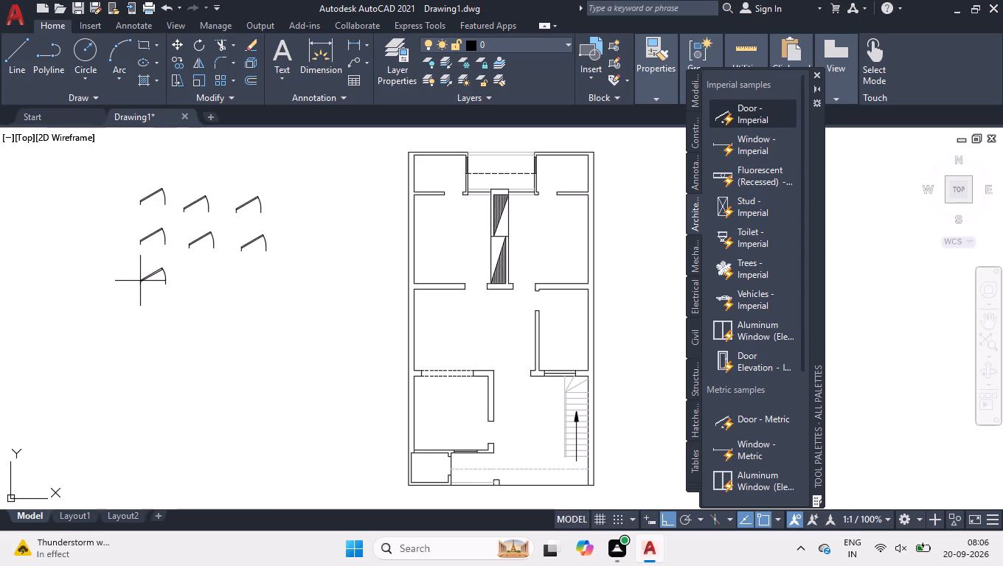
left_click(140, 282)
key("space")
left_click(184, 283)
key("space")
left_click(226, 284)
Insert three more Door - Imperial blocks beneath the third row, two side by side and one below them.
key("space")
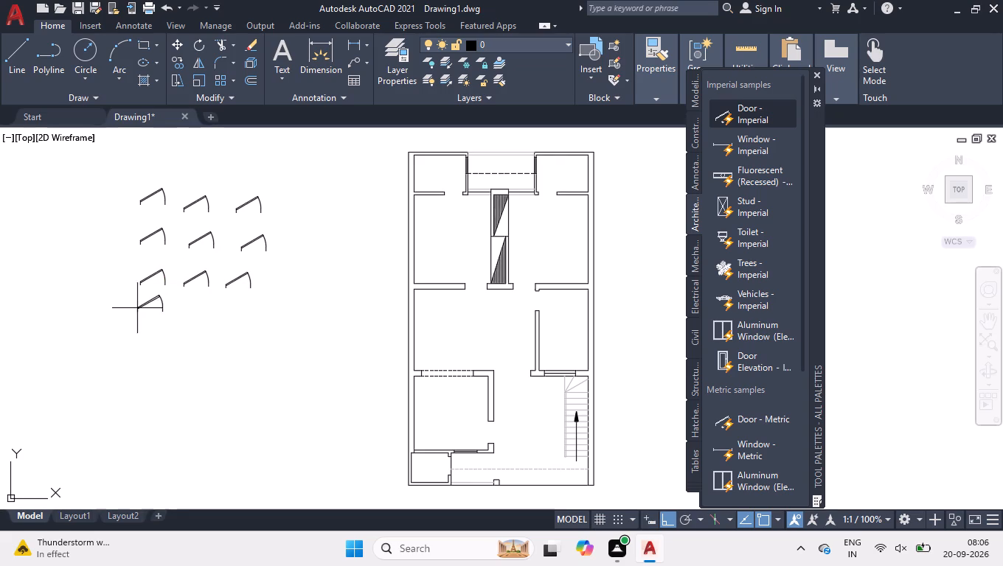
left_click(168, 321)
key("space")
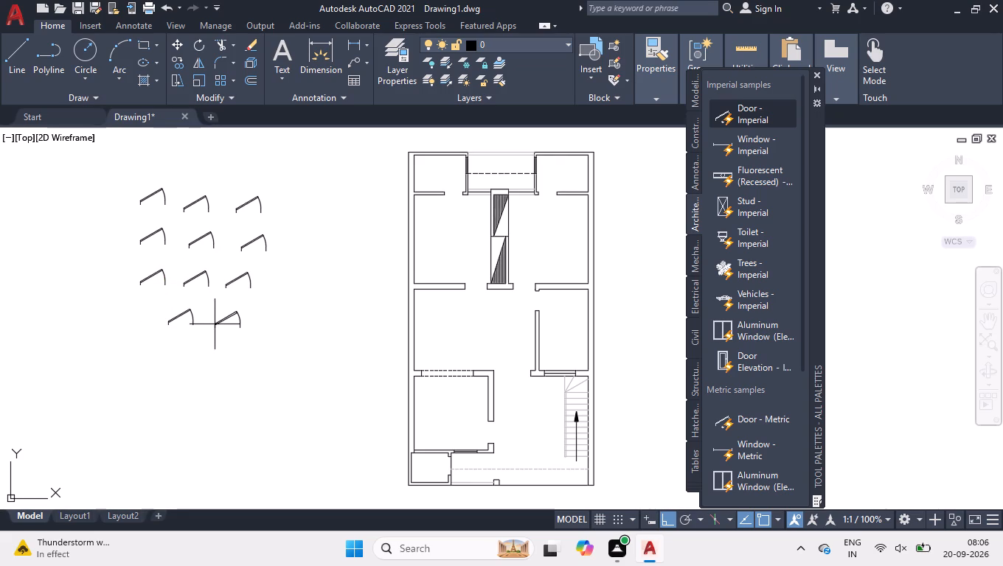
left_click(215, 324)
key("space")
left_click(188, 361)
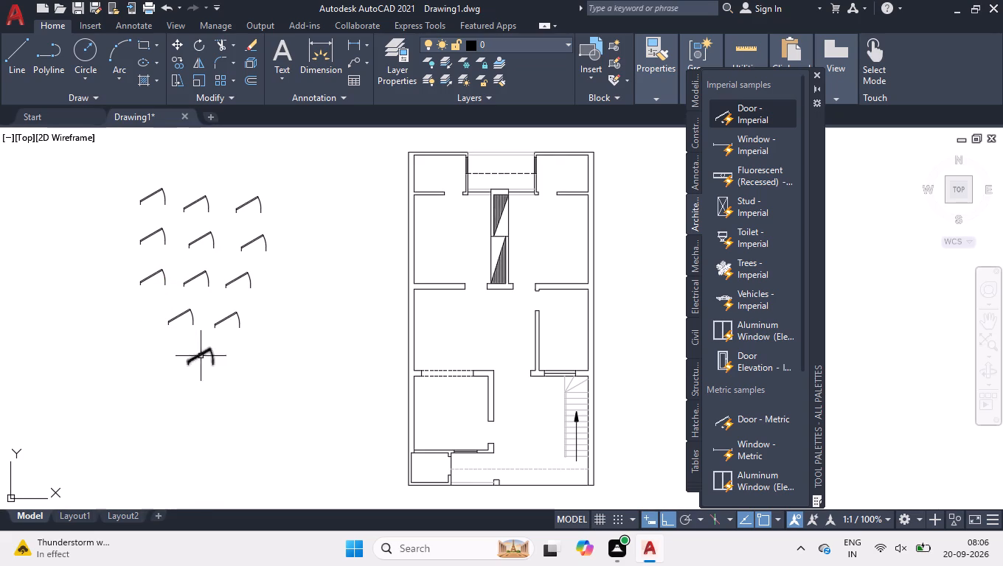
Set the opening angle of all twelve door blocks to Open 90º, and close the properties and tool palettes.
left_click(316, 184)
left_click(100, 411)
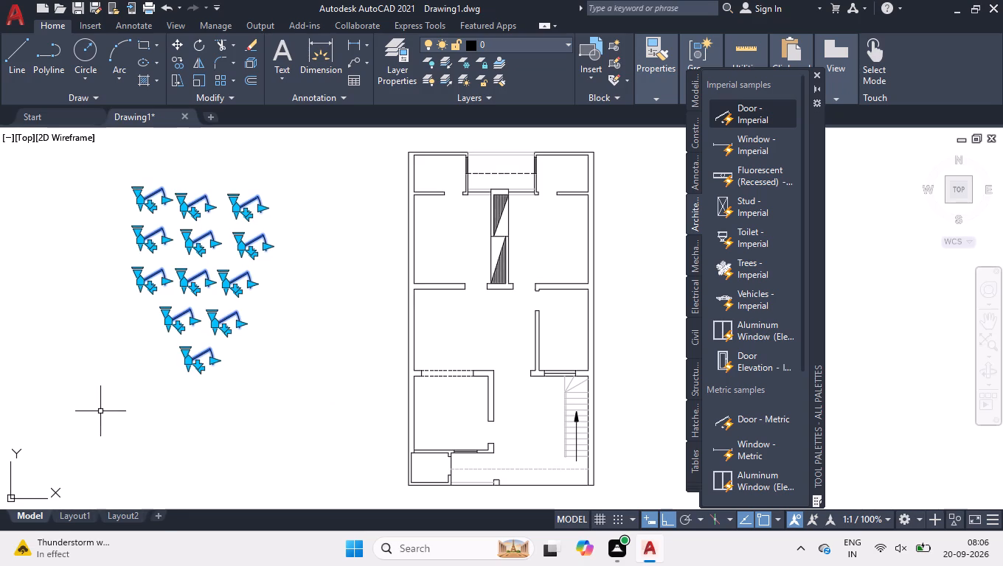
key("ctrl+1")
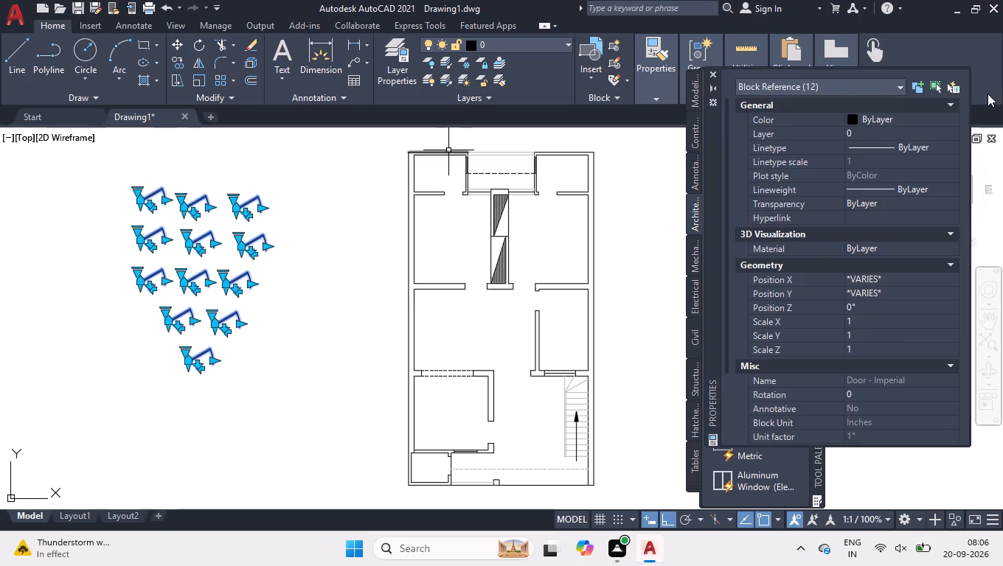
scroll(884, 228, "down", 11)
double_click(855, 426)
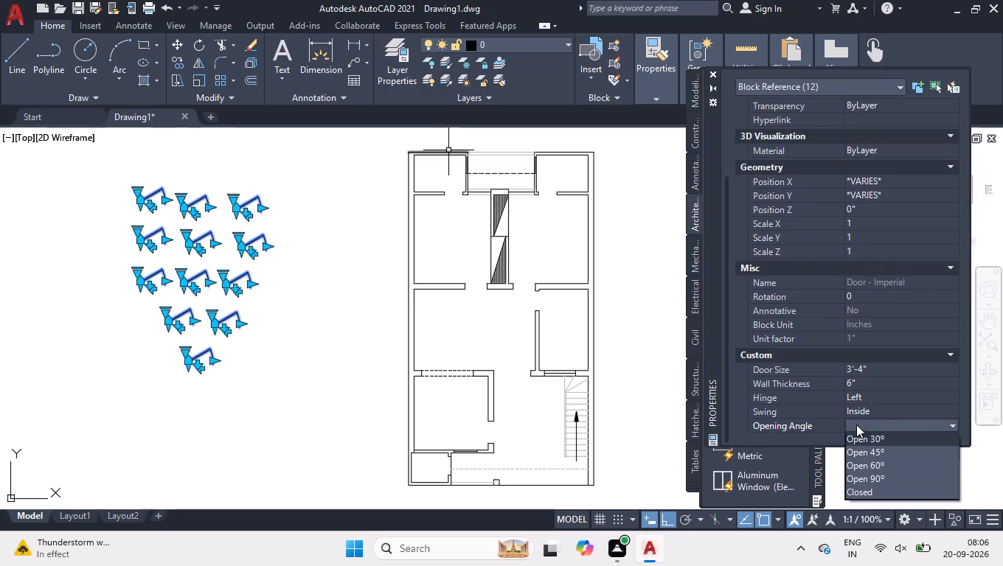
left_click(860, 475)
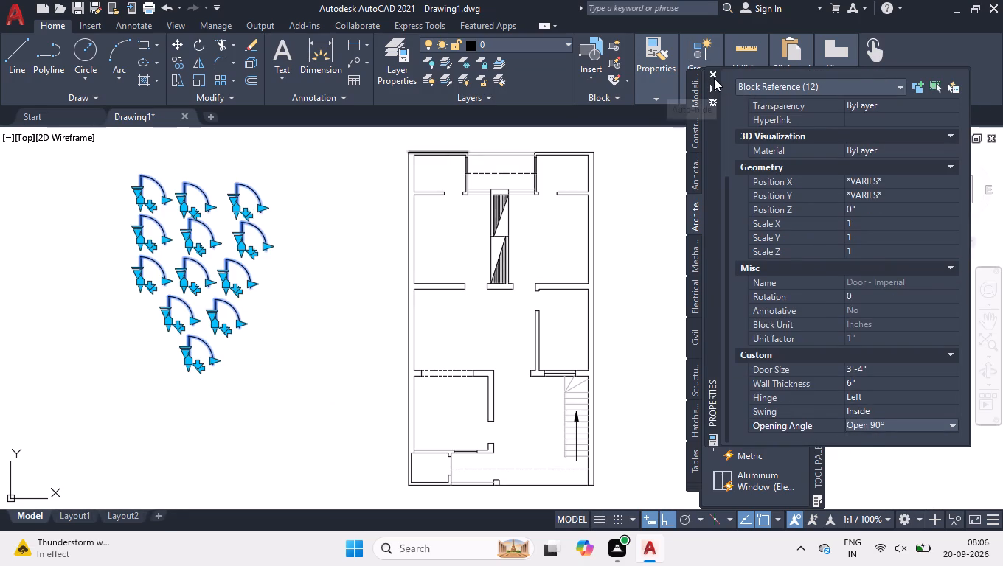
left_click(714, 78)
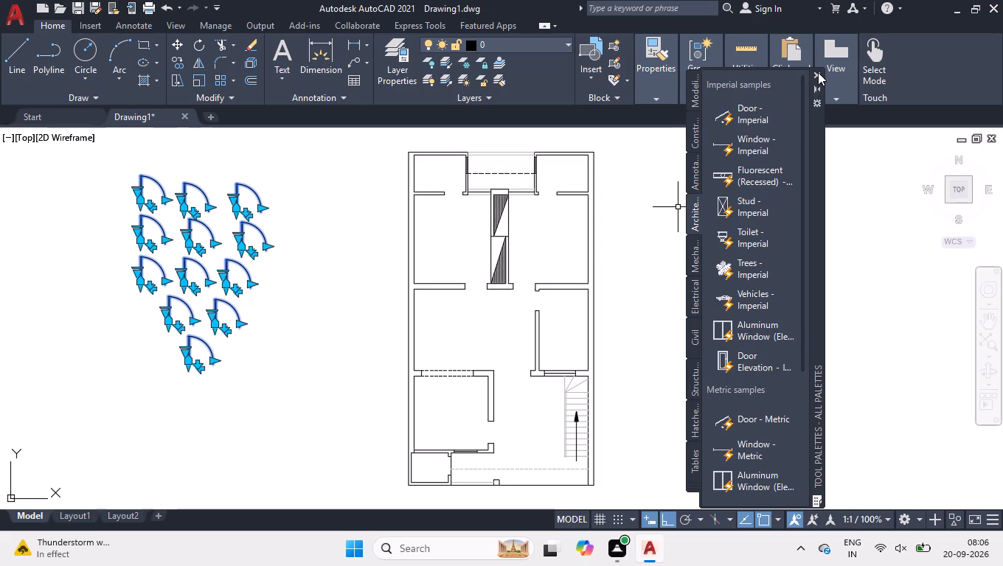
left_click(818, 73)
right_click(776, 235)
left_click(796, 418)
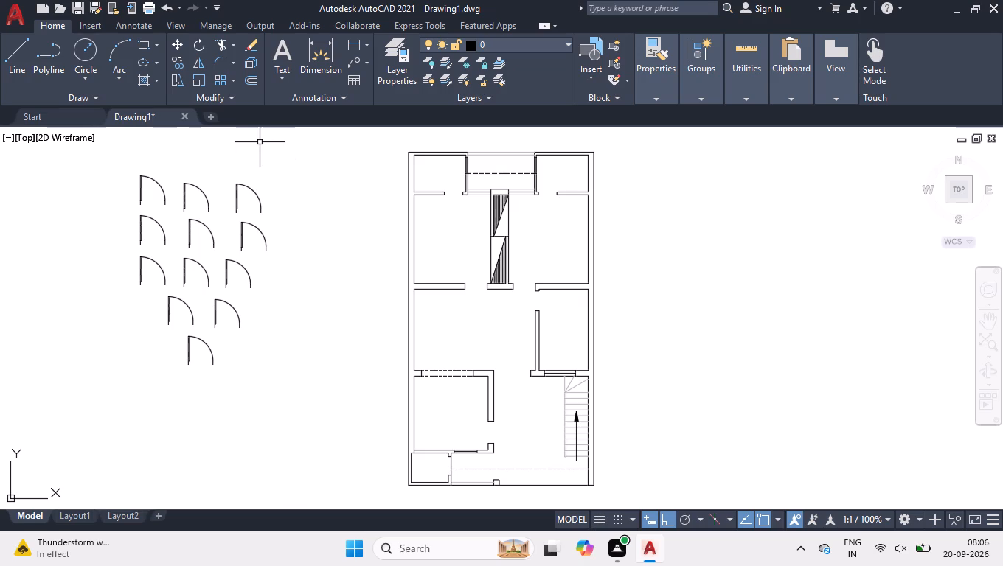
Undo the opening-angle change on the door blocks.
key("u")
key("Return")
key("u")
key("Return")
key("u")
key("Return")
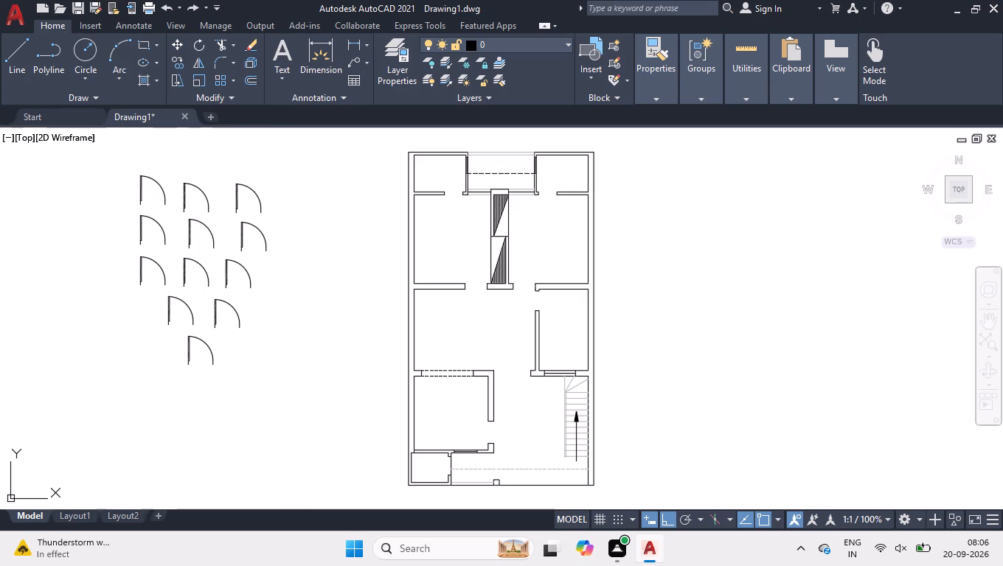
Move the third door of the first row to the shaft-side jamb of the plan's upper-right room doorway, aligning lower corners.
left_click(254, 197)
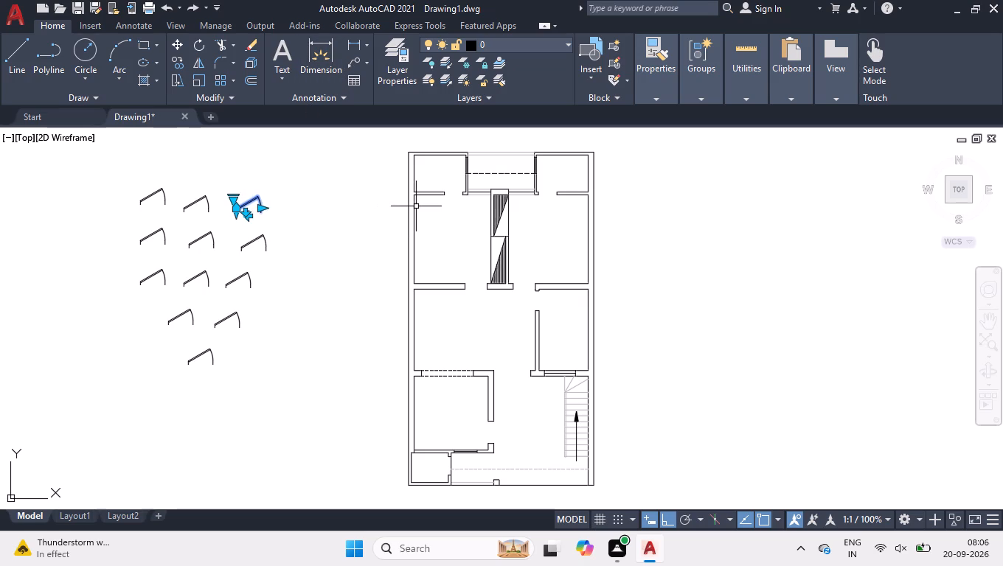
key("m")
key("Return")
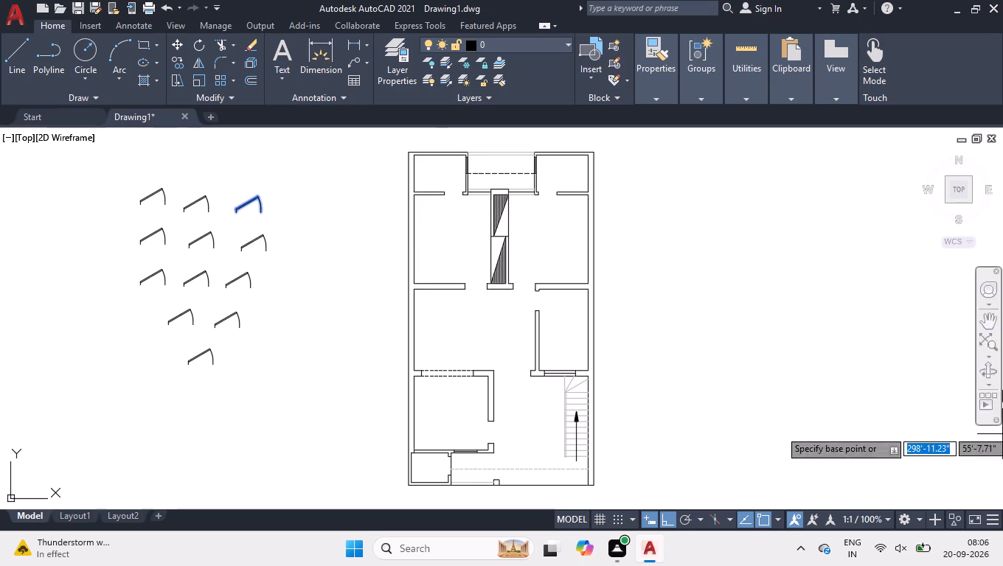
scroll(218, 212, "up", 4)
scroll(274, 231, "up", 2)
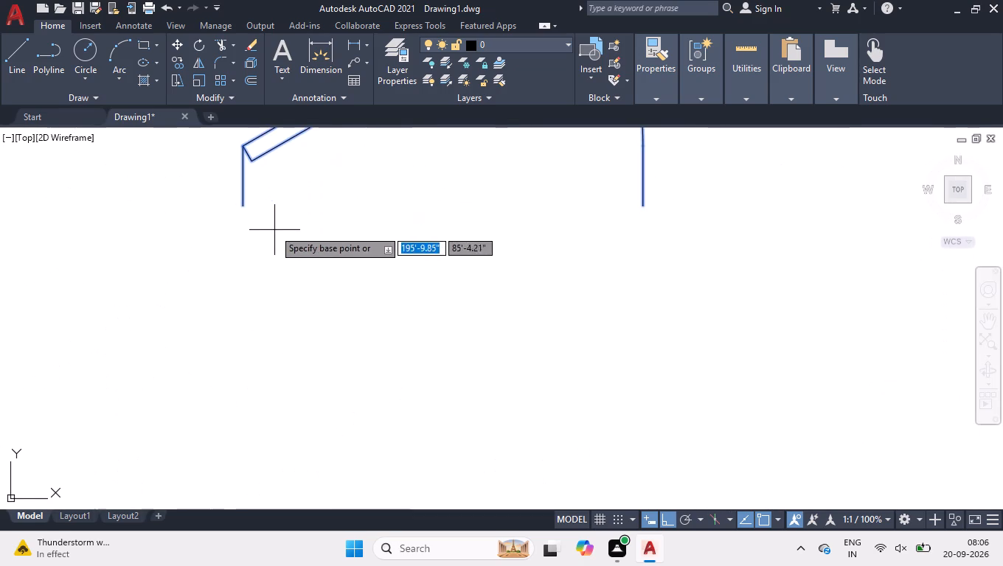
left_click(240, 206)
scroll(237, 201, "down", 3)
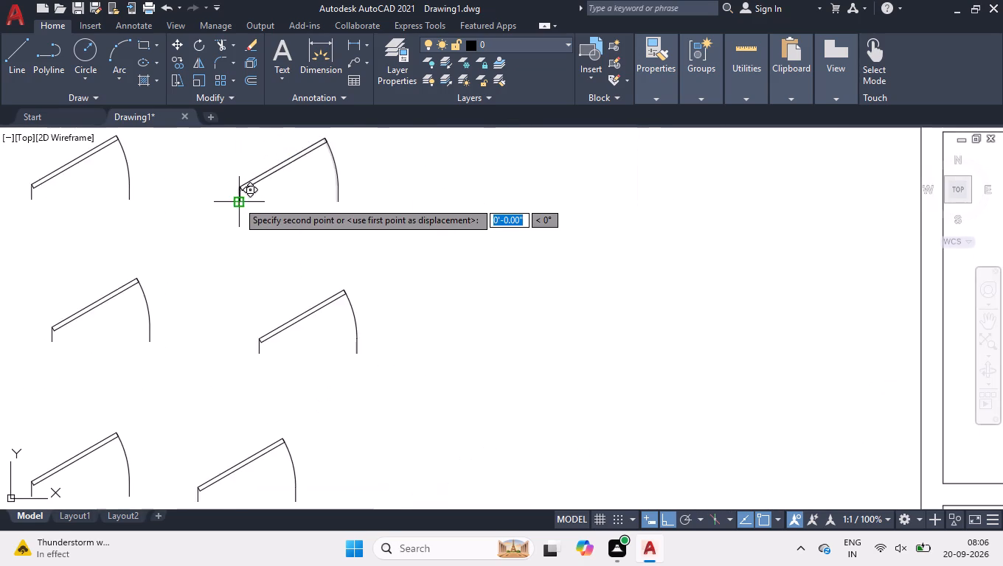
scroll(237, 201, "down", 4)
scroll(433, 203, "up", 3)
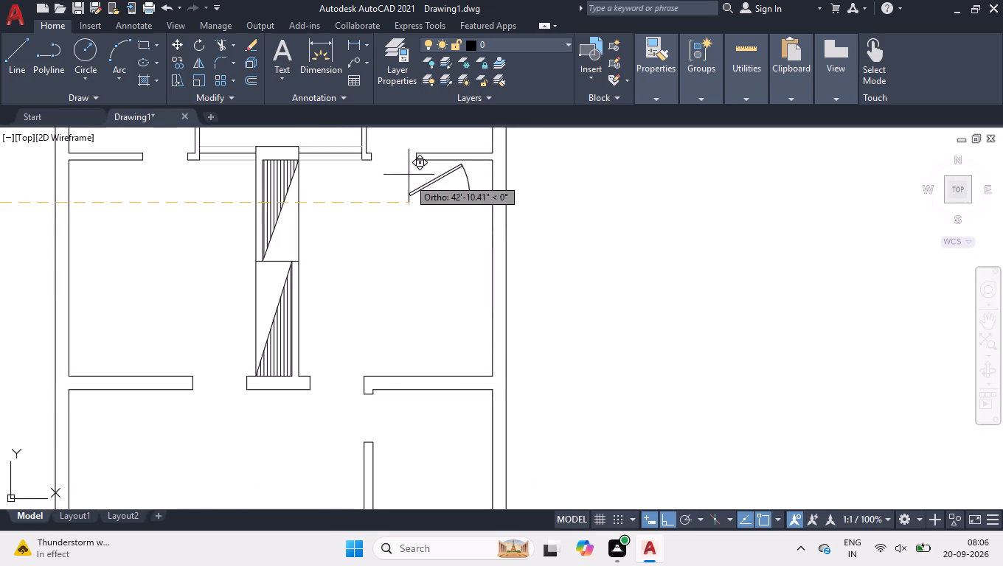
scroll(409, 188, "down", 1)
scroll(401, 146, "up", 3)
left_click(322, 248)
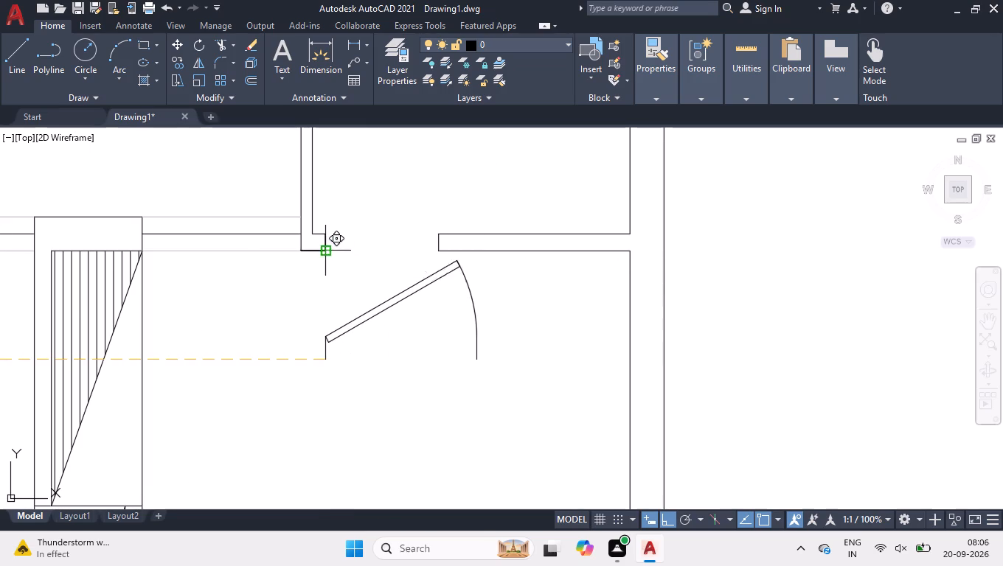
Flip the second door of the first row horizontally and move it to the shaft-side jamb of the upper-left room doorway.
scroll(555, 311, "down", 4)
scroll(219, 338, "up", 2)
left_click(247, 270)
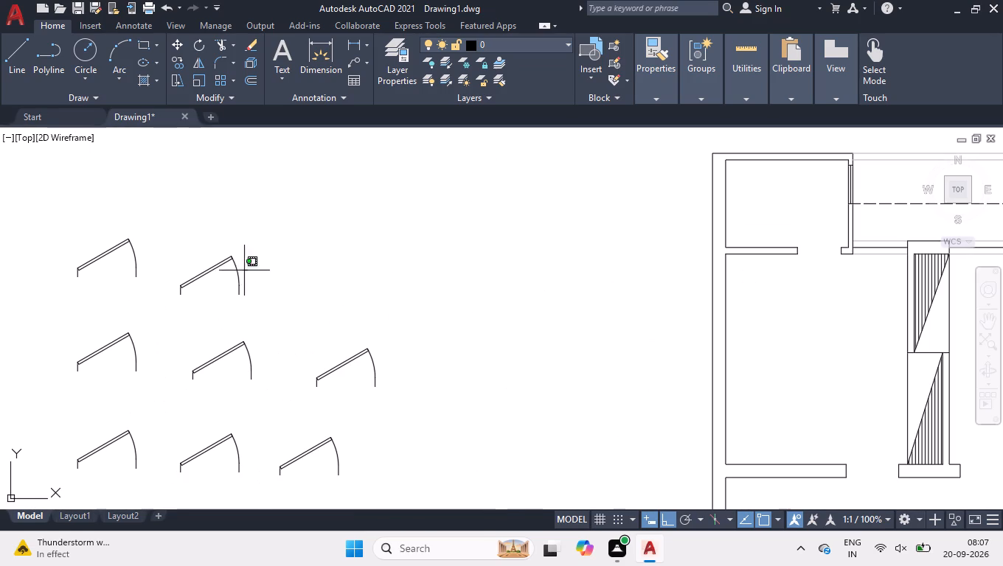
left_click(214, 276)
scroll(211, 298, "up", 2)
left_click(205, 312)
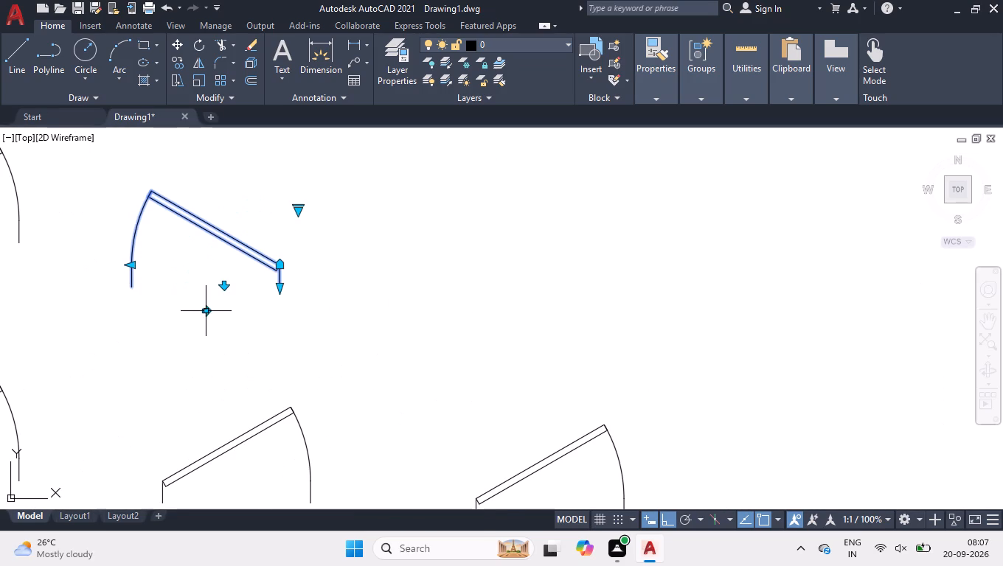
key("space")
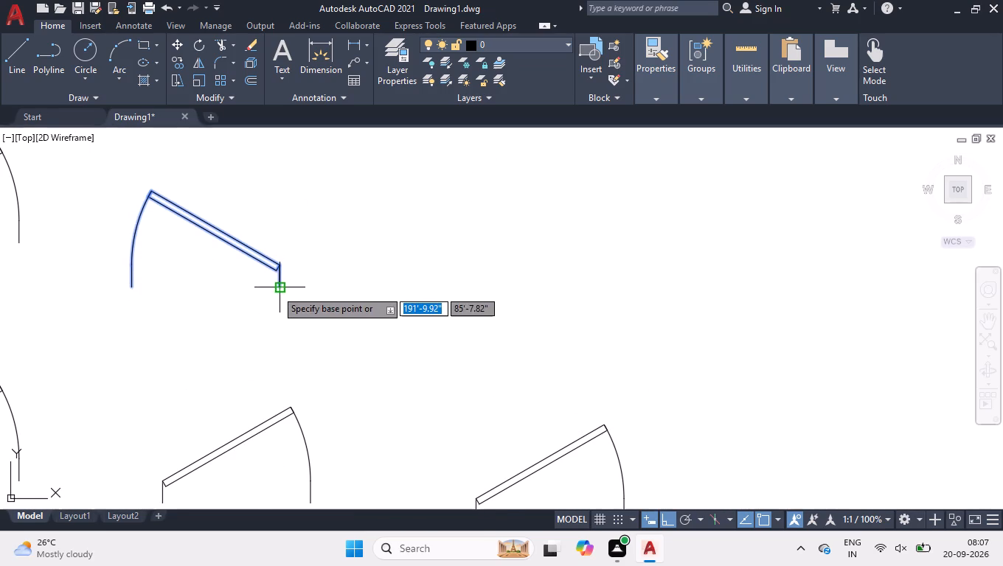
left_click(276, 289)
scroll(285, 266, "down", 5)
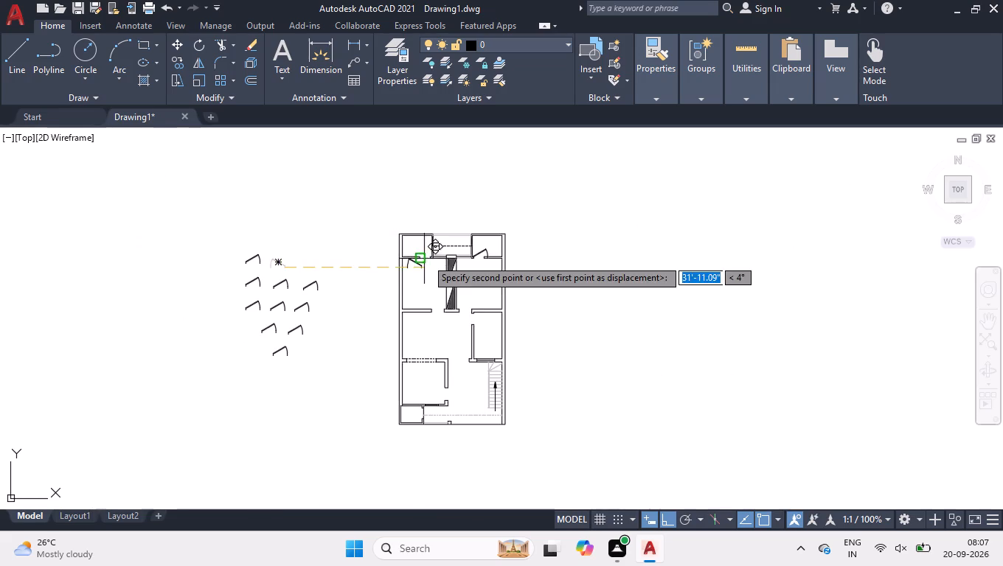
scroll(426, 259, "up", 6)
left_click(450, 253)
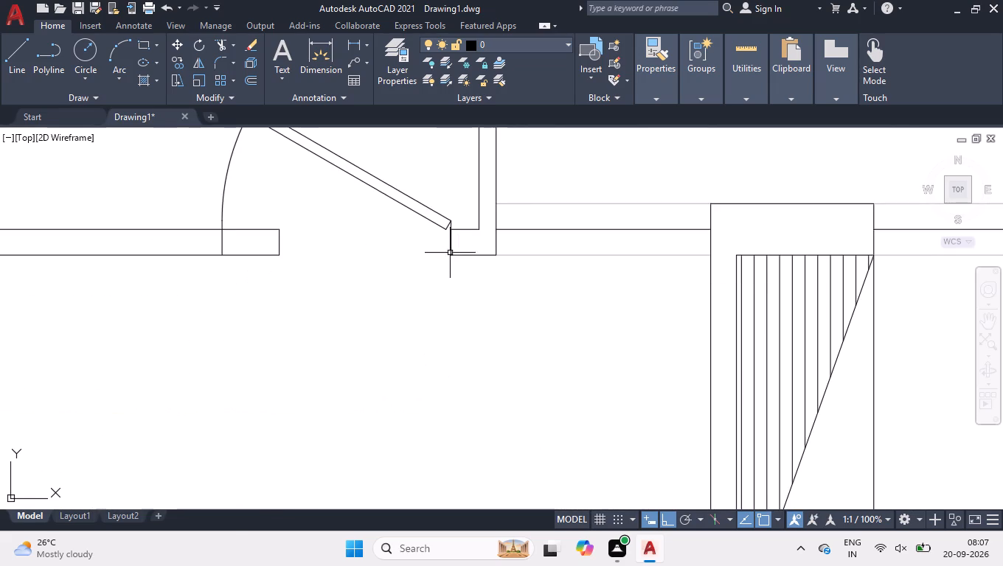
Move the remaining first-row door to the wall end right of the hatched shaft's base, in the right-hand bedroom doorway.
scroll(388, 268, "down", 3)
scroll(406, 212, "down", 3)
scroll(342, 268, "up", 1)
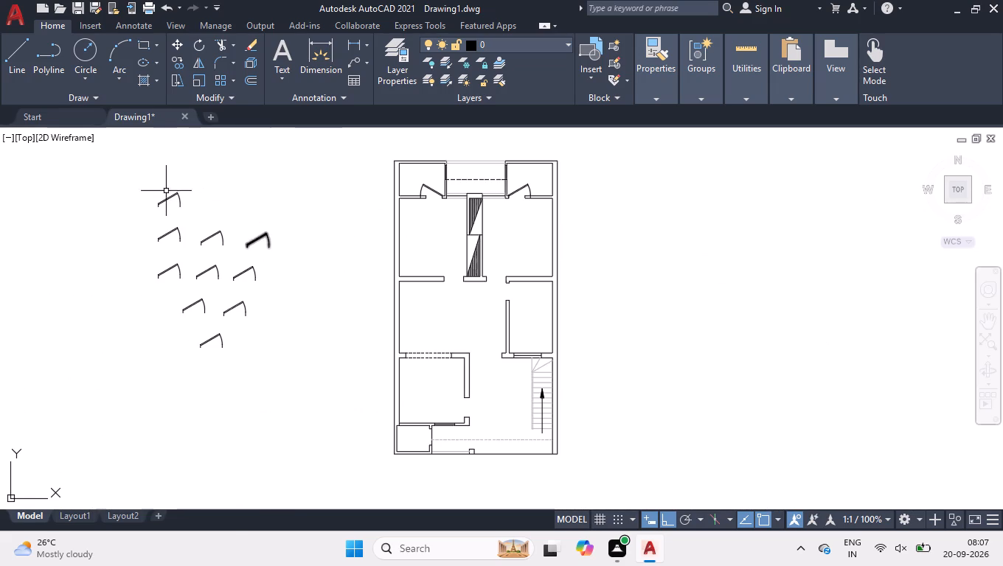
left_click(176, 199)
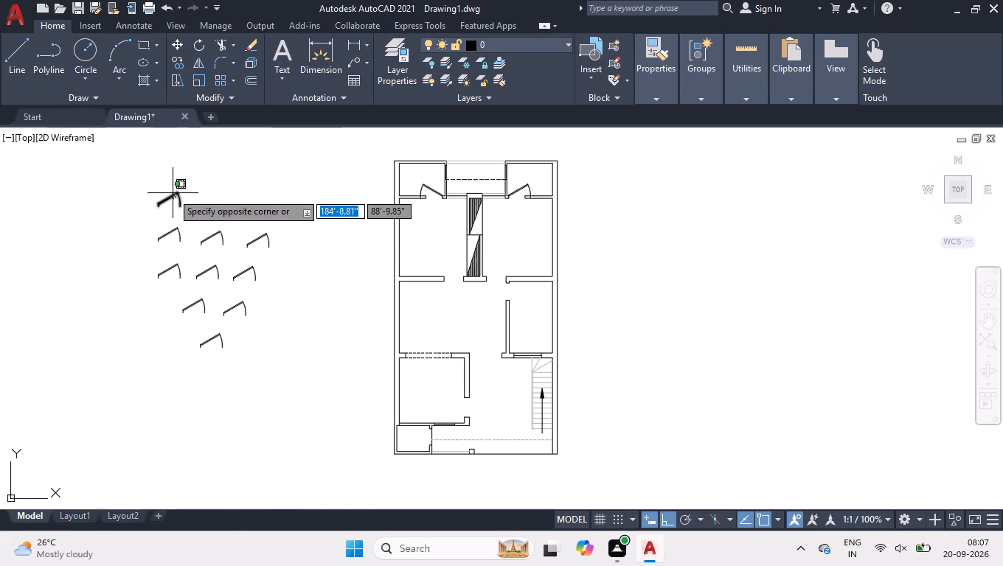
left_click(170, 191)
scroll(171, 188, "up", 2)
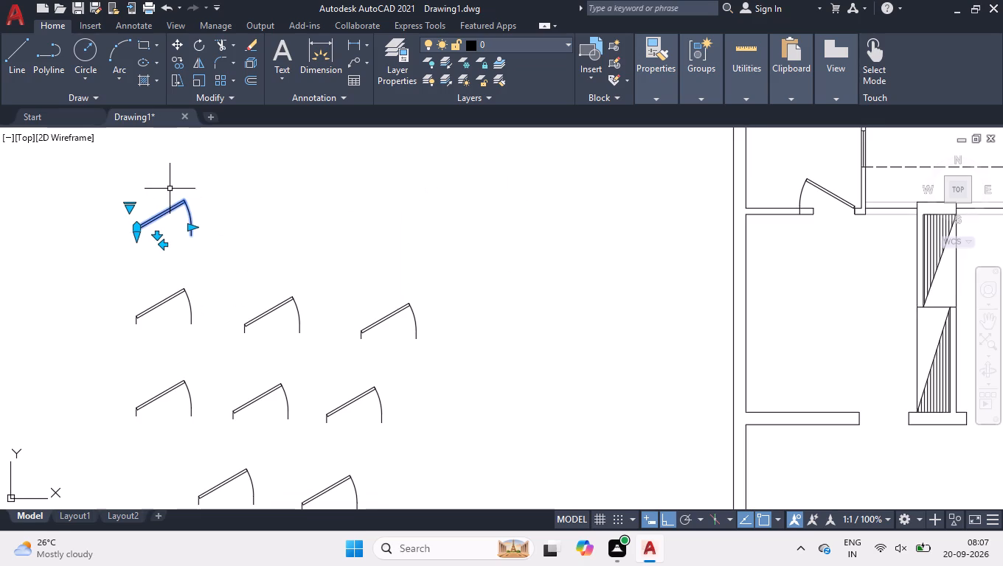
scroll(121, 214, "up", 3)
key("space")
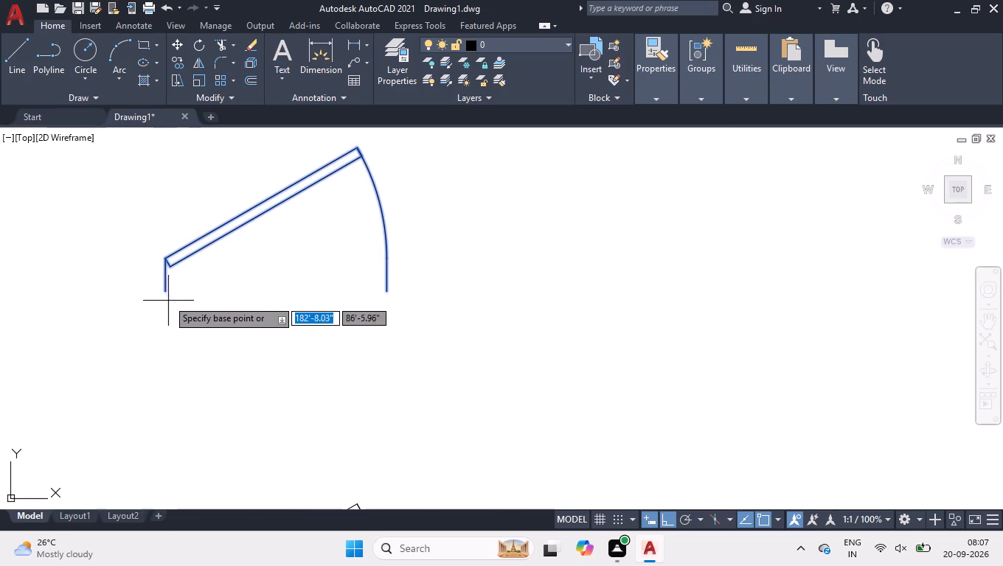
left_click(164, 289)
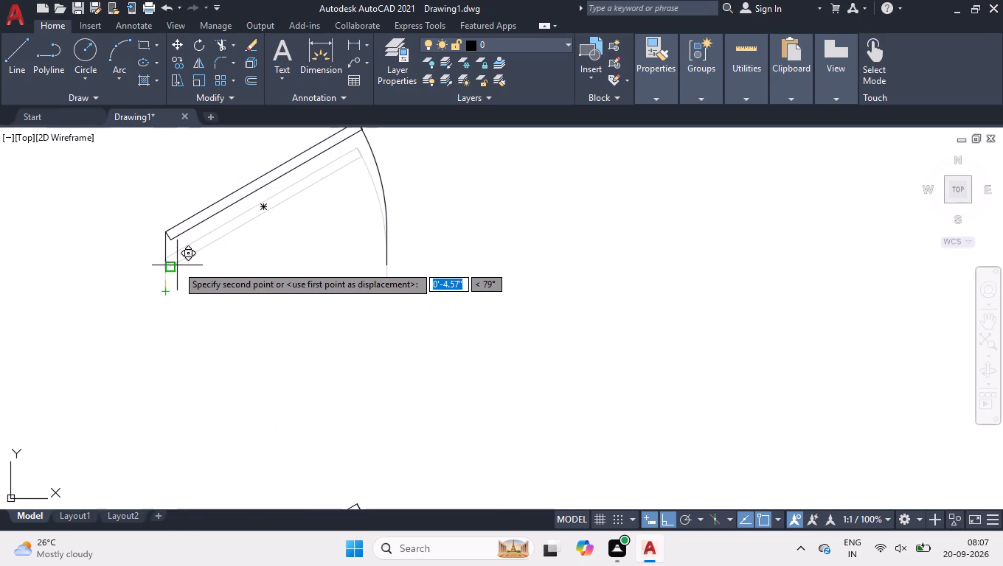
scroll(177, 265, "down", 5)
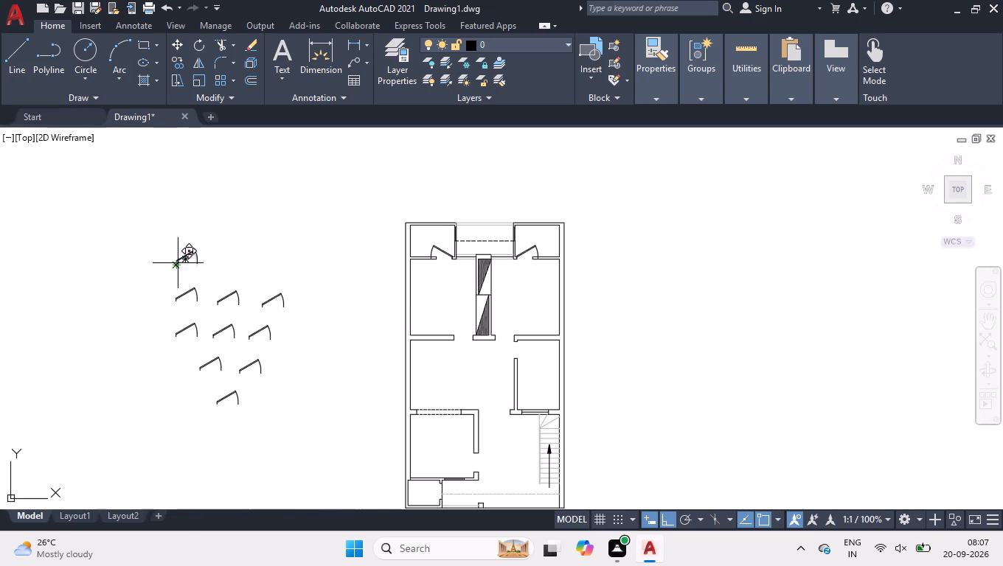
scroll(502, 336, "up", 3)
left_click(462, 354)
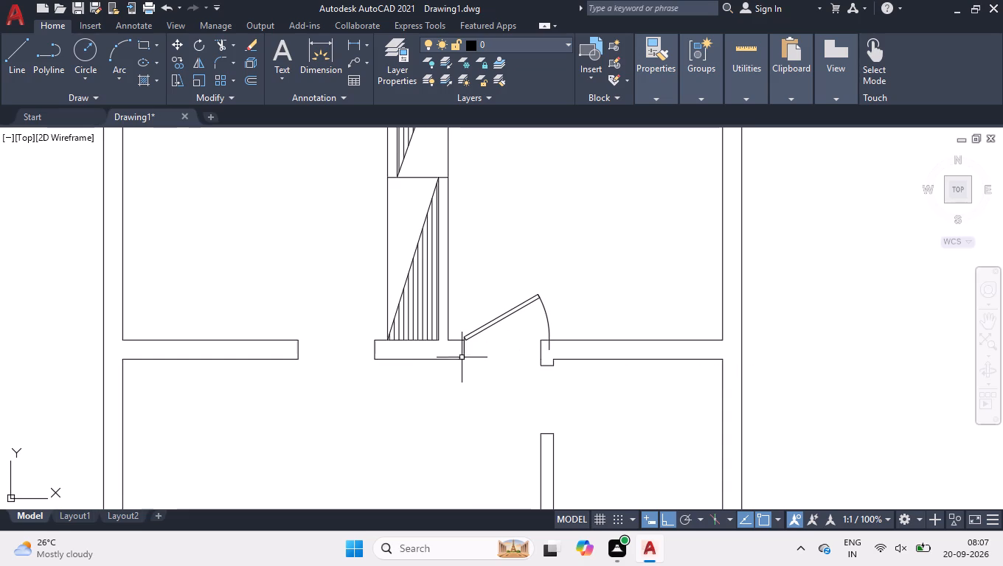
Flip the third door of the second row horizontally and move it to the wall end left of the hatched shaft's base.
scroll(496, 385, "down", 3)
scroll(273, 307, "up", 2)
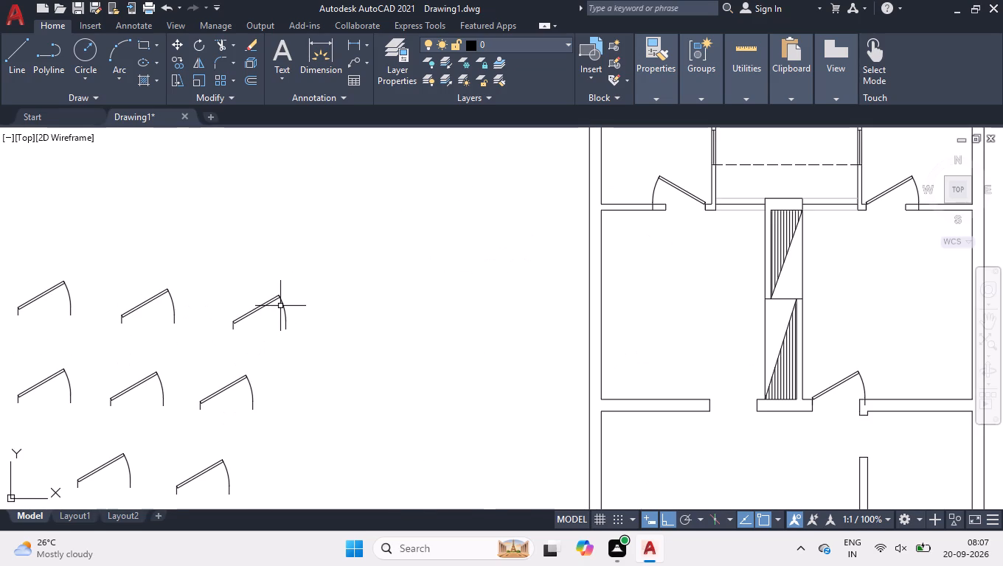
left_click(280, 301)
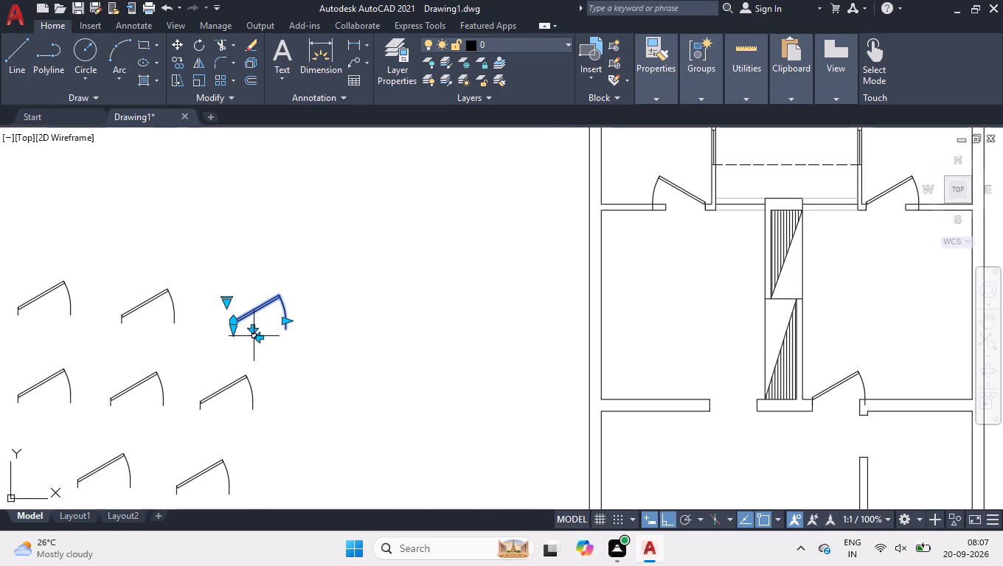
left_click(260, 338)
key("space")
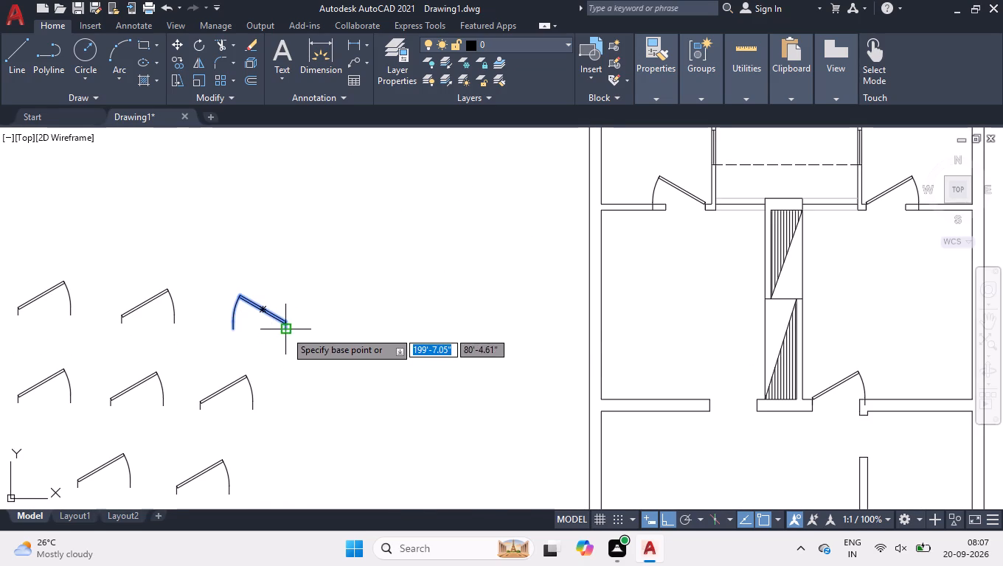
left_click(285, 331)
scroll(286, 318, "down", 1)
scroll(575, 382, "up", 2)
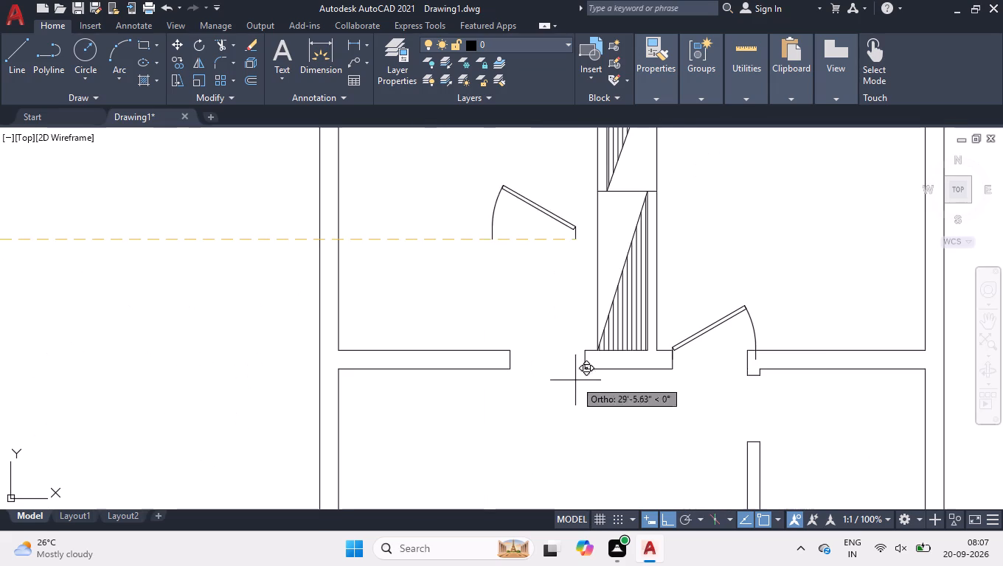
left_click(583, 370)
Move the right door of the two-door row to the inner wall corner left of the wide opening beside the staircase.
scroll(451, 304, "down", 2)
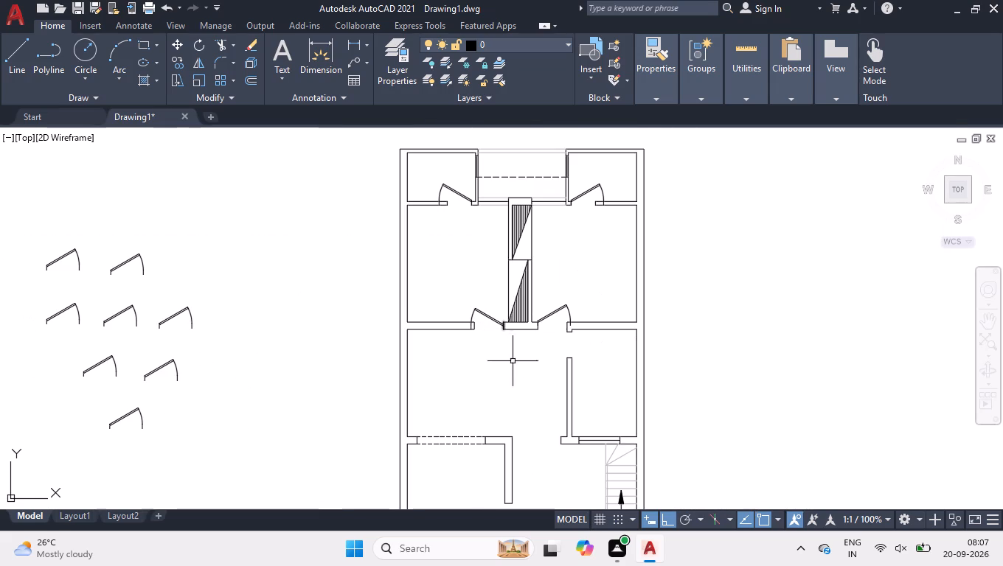
left_click(148, 374)
scroll(146, 377, "up", 6)
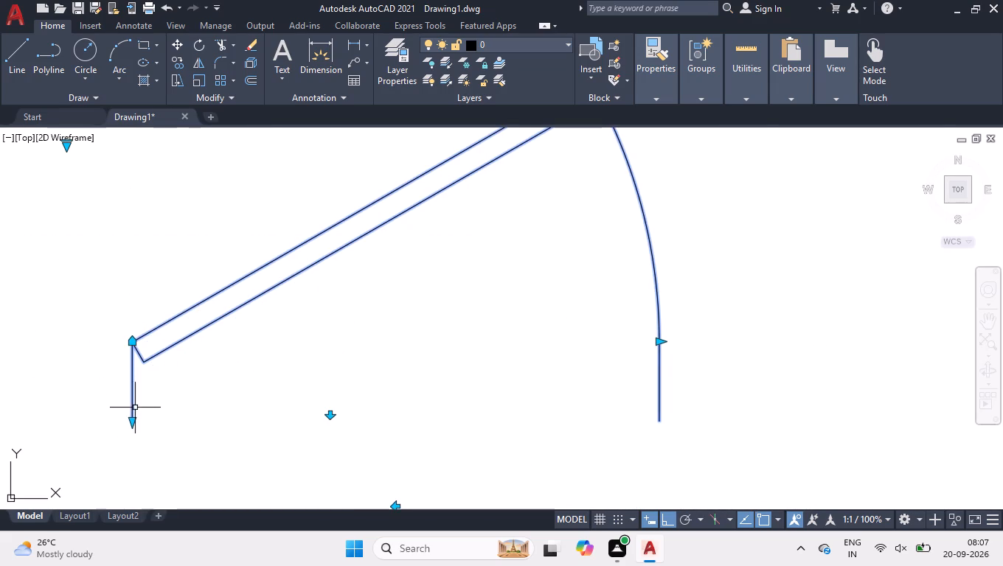
key("space")
left_click(131, 423)
scroll(139, 401, "down", 1)
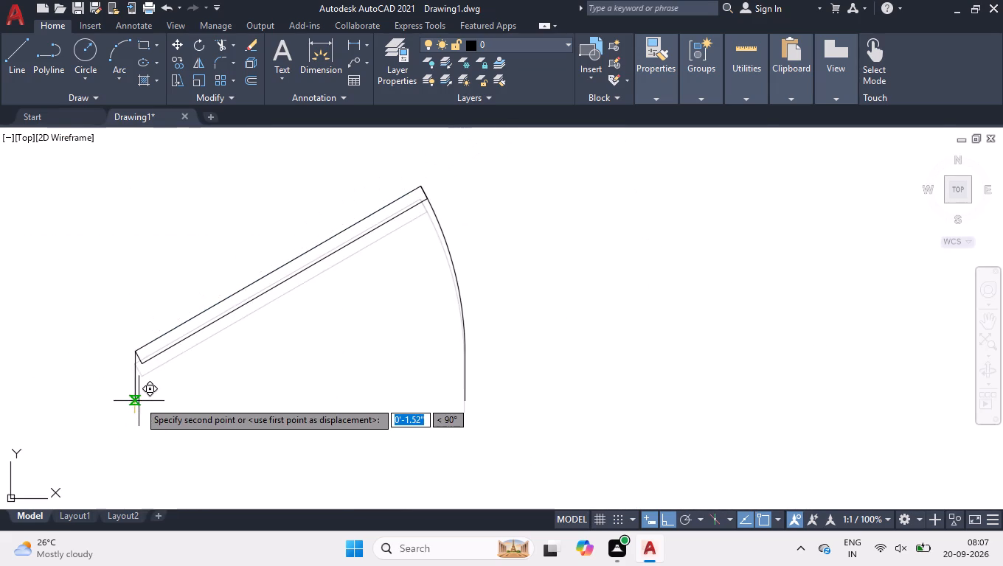
scroll(141, 396, "down", 3)
scroll(217, 365, "down", 1)
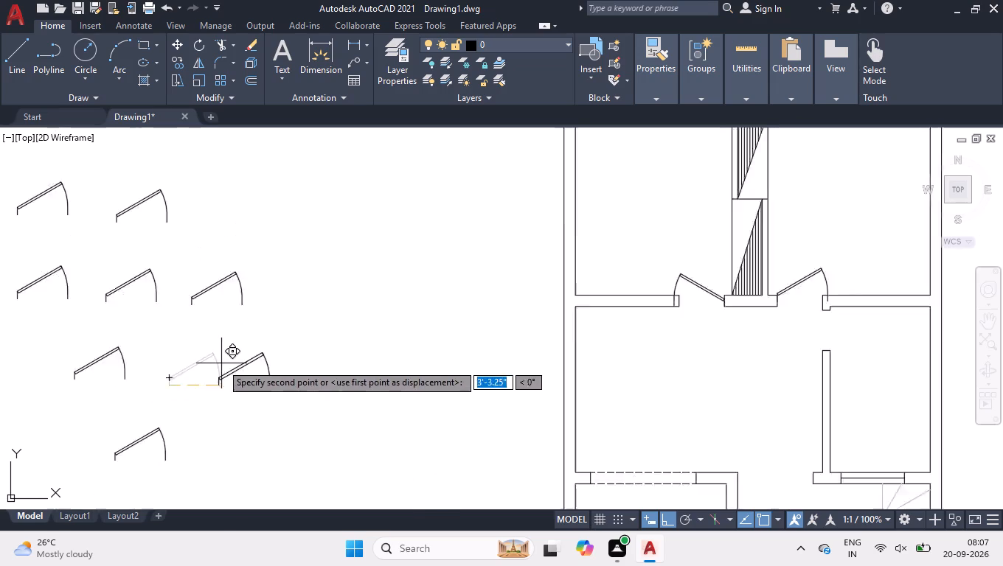
scroll(223, 363, "down", 1)
scroll(594, 453, "up", 2)
scroll(454, 382, "up", 2)
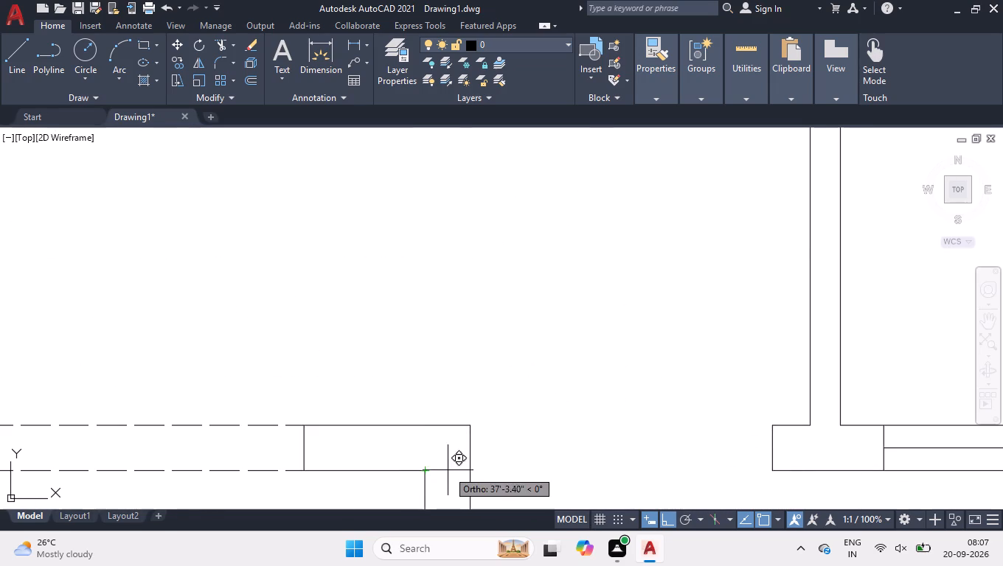
left_click(426, 471)
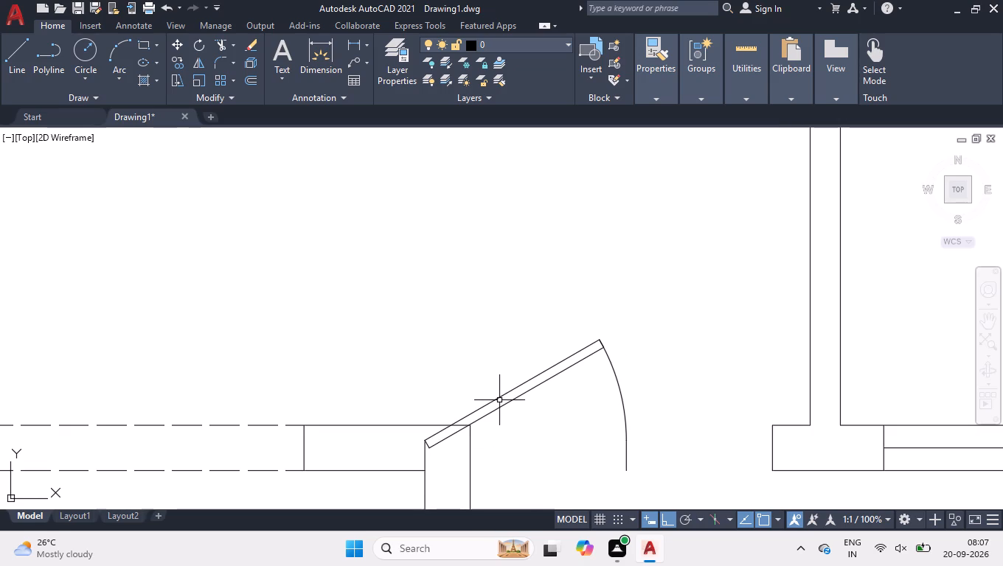
Shift that door 9" to the right so its hinge sits on the wall's outer face at the wide opening.
left_click(496, 398)
key("space")
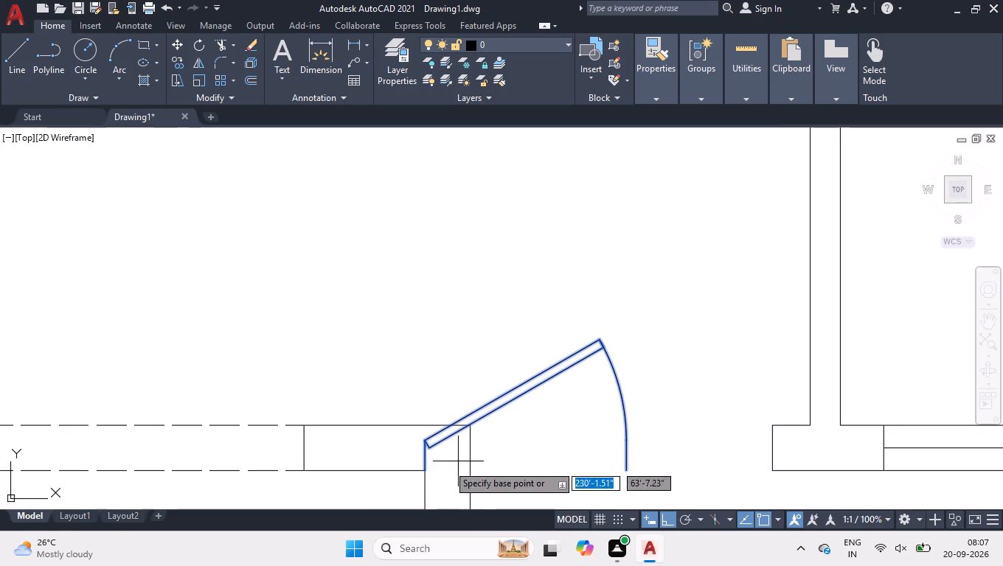
left_click(422, 472)
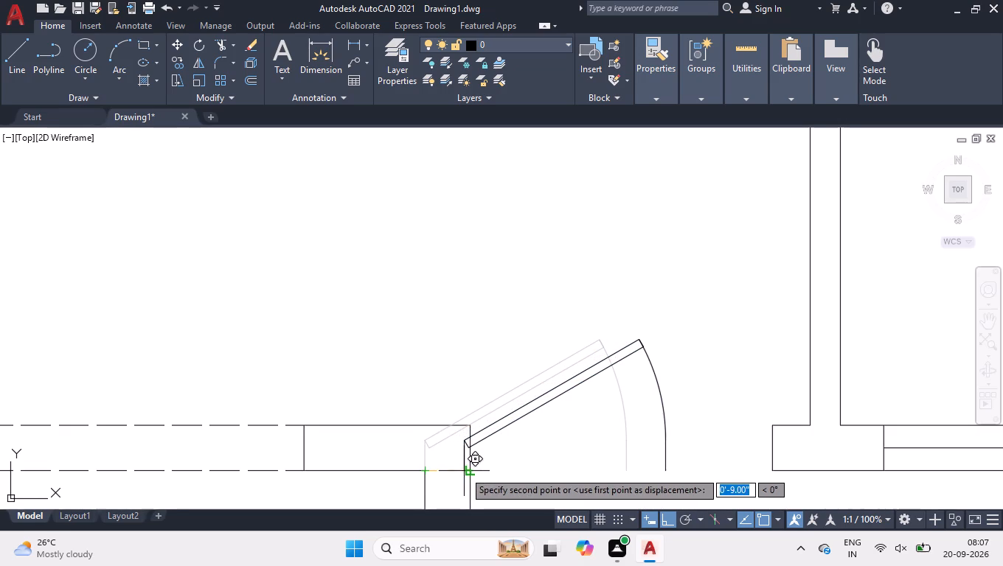
left_click(472, 471)
Flip the lowest spare door horizontally and move it to the right jamb of the same wide opening, forming a double door.
scroll(462, 375, "down", 4)
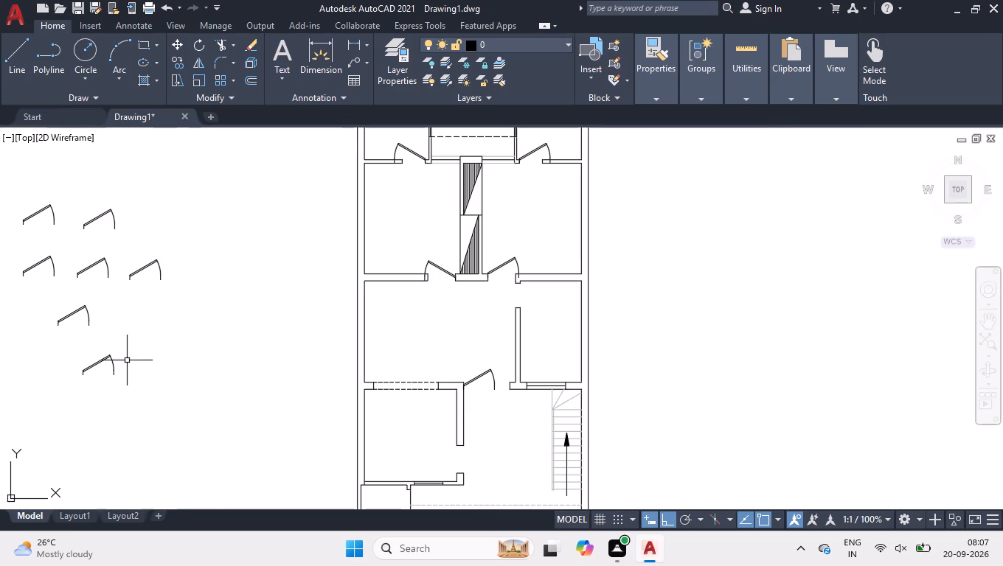
left_click(127, 360)
left_click(95, 375)
scroll(69, 362, "up", 2)
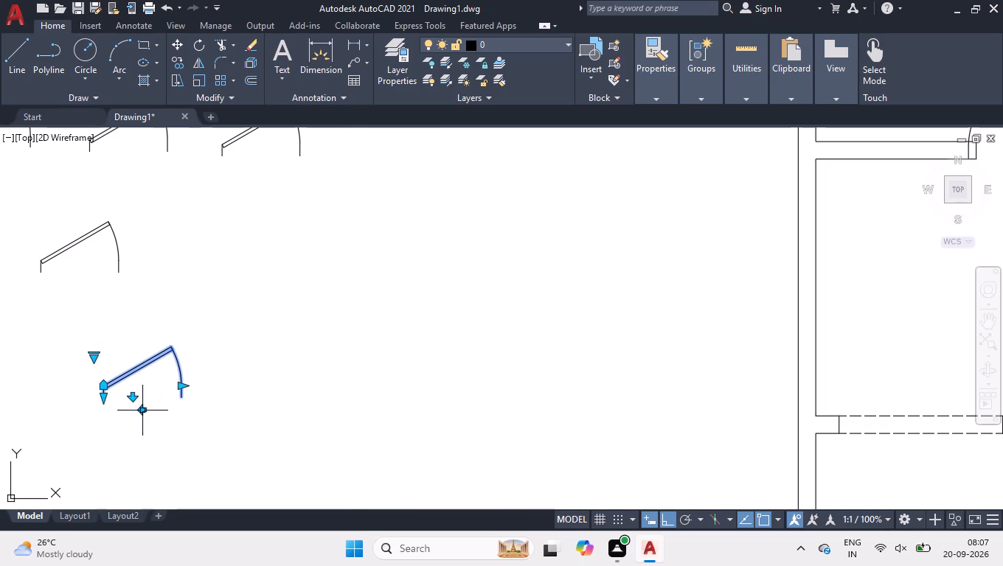
left_click(139, 413)
key("space")
left_click(187, 399)
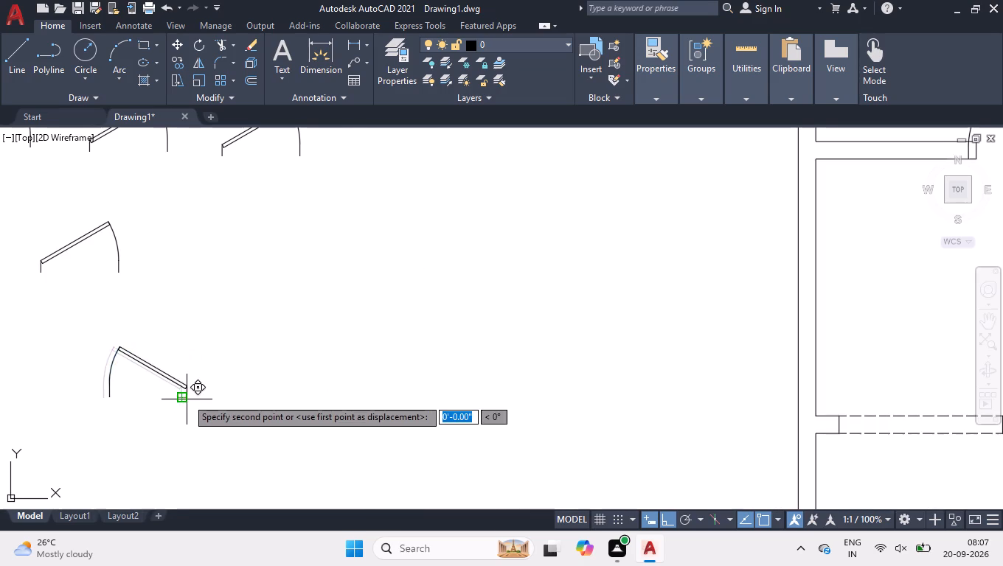
scroll(186, 396, "down", 2)
scroll(585, 410, "up", 5)
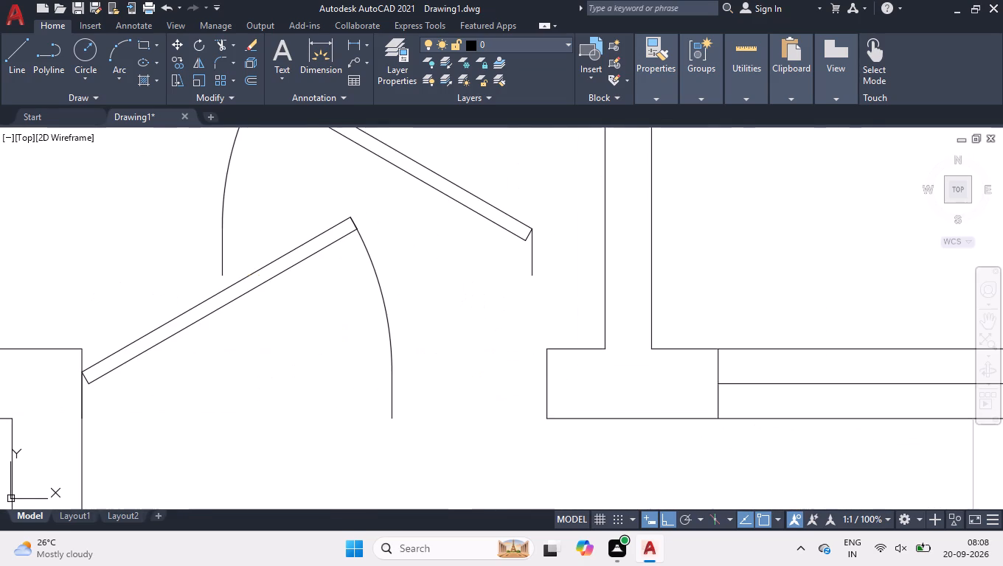
left_click(544, 417)
scroll(507, 371, "down", 6)
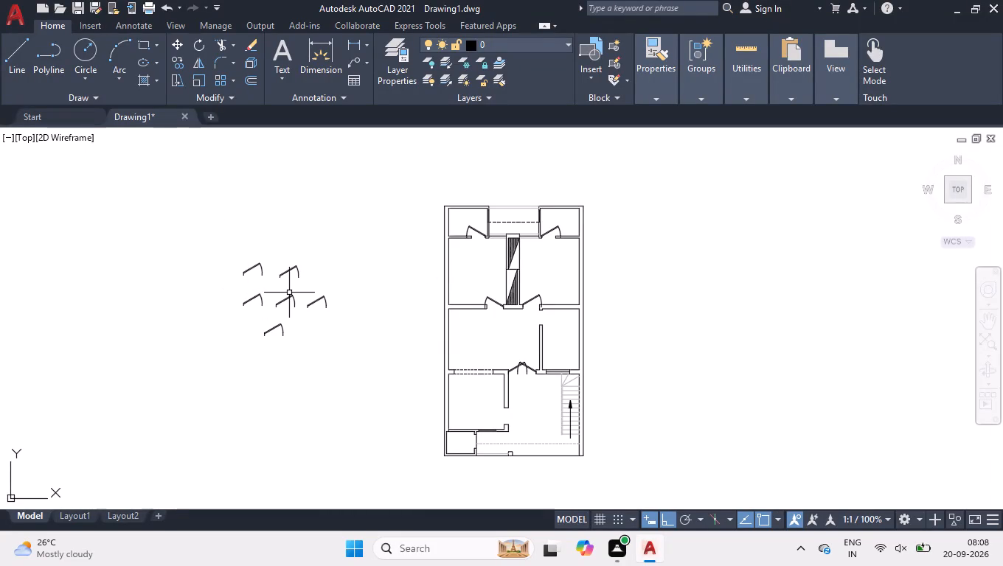
Delete three spare doors: the right one of the top row and the two rightmost of the second row.
scroll(289, 293, "up", 1)
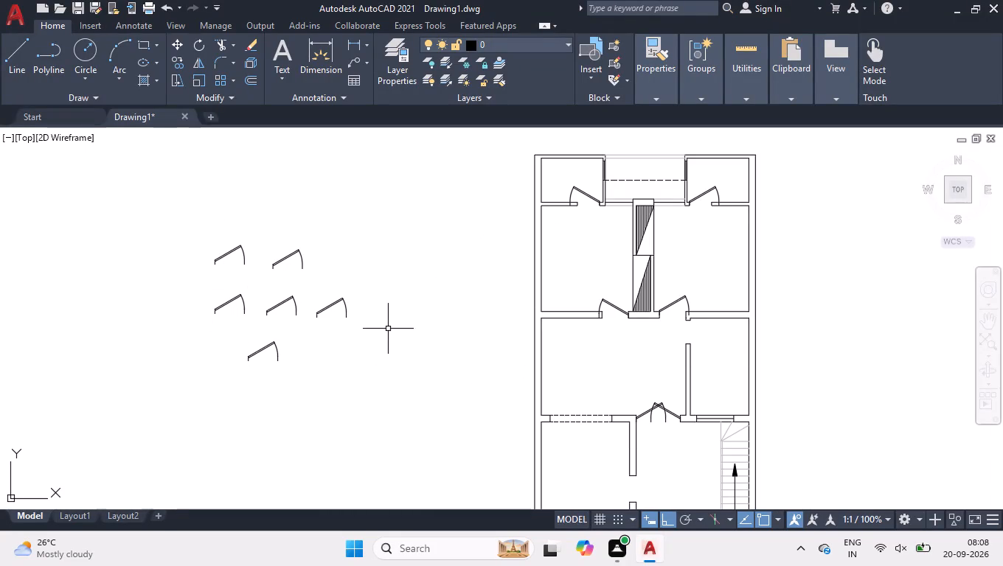
left_click(386, 203)
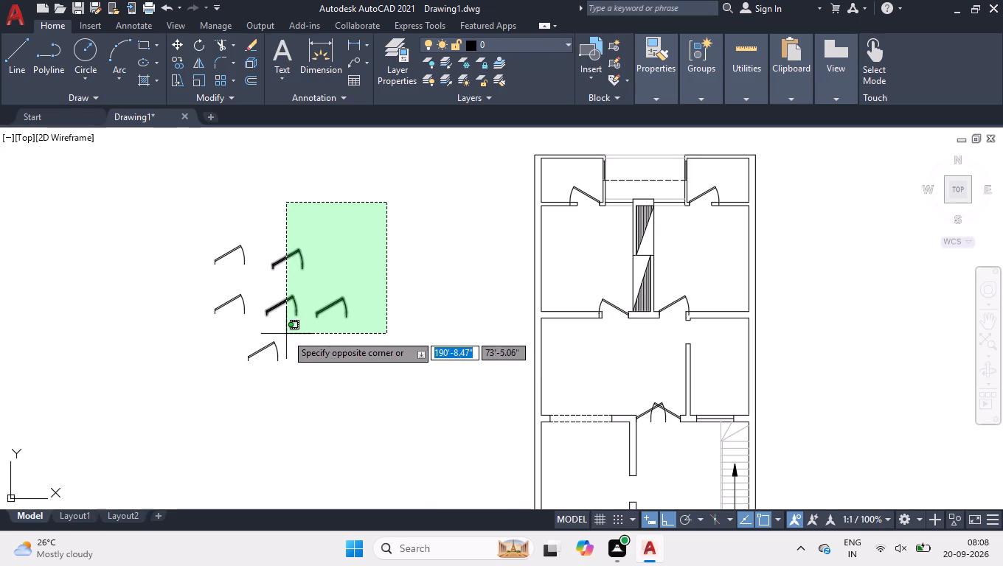
left_click(286, 334)
key("Delete")
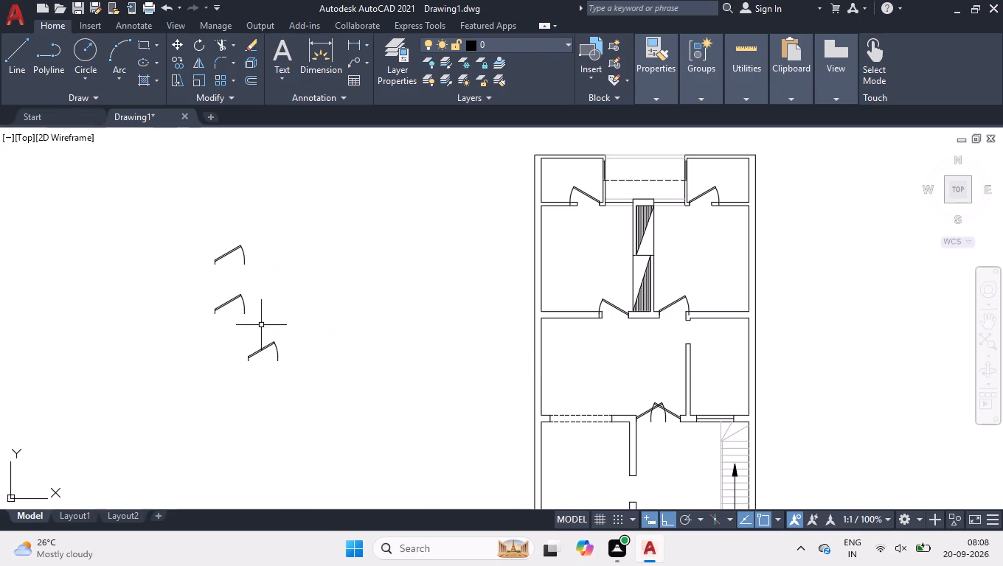
Rotate the lowest spare door 90° clockwise about its hinge-side endpoint.
left_click_drag(279, 338, 274, 353)
left_click(262, 366)
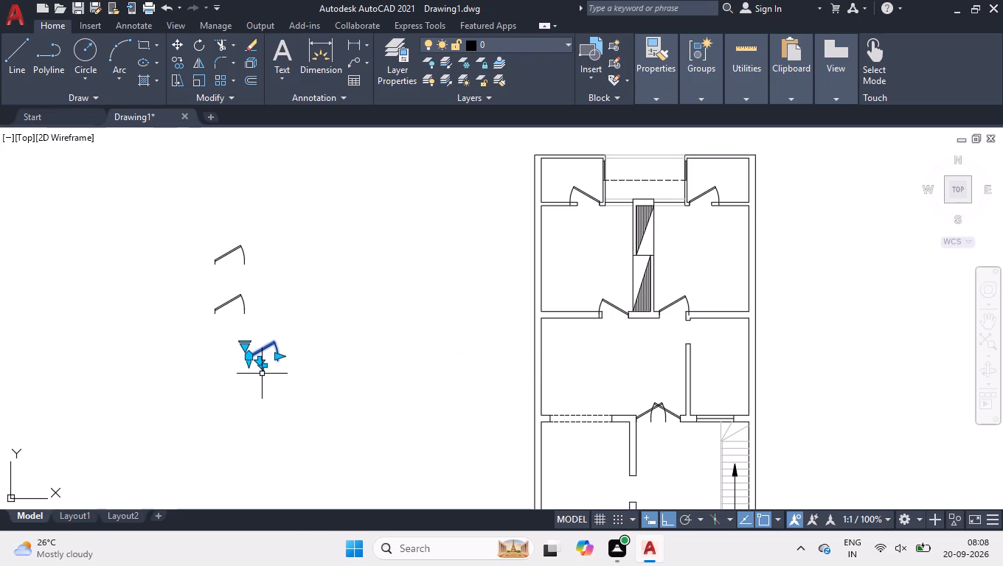
type("rr")
key("BackSpace")
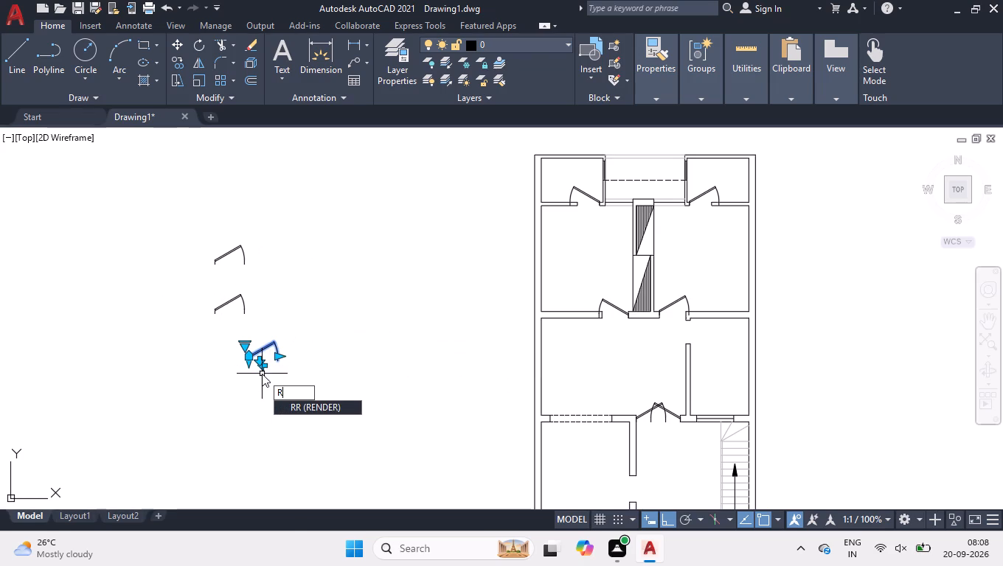
key("o")
key("Return")
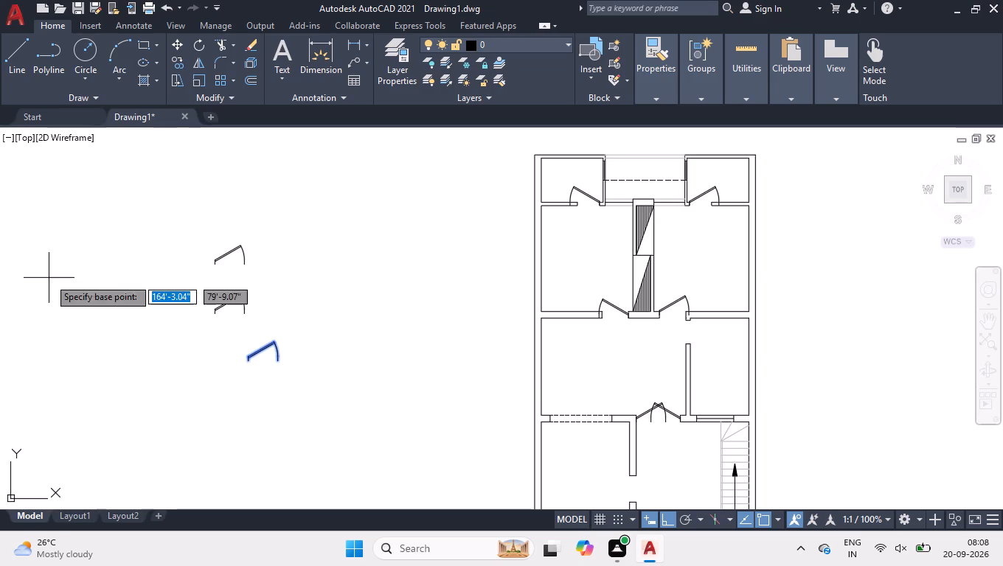
scroll(293, 384, "up", 1)
scroll(226, 360, "up", 2)
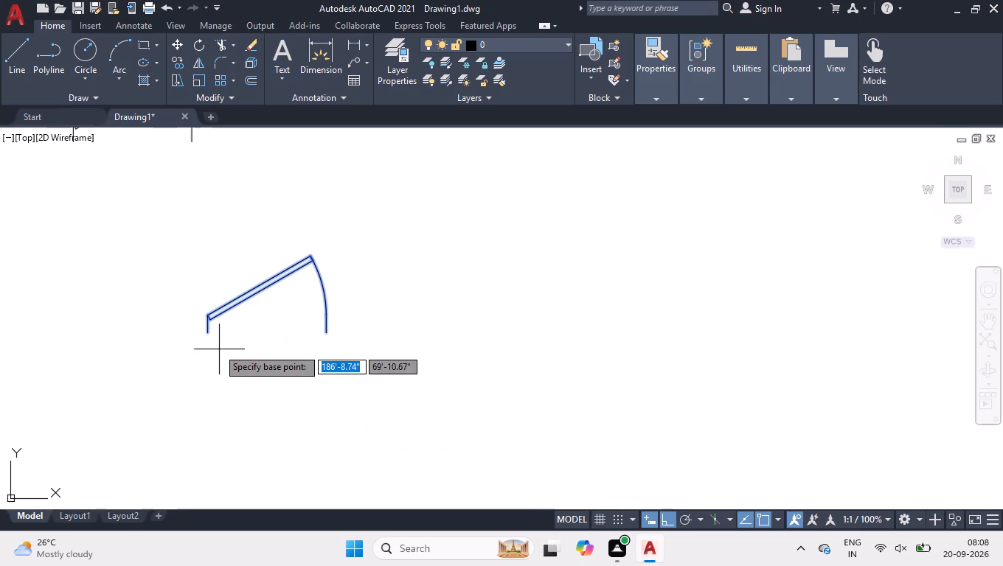
left_click(204, 330)
left_click(223, 411)
Move the rotated door to the upper jamb of the side opening into the small room above the staircase.
left_click_drag(279, 364, 271, 371)
left_click(226, 399)
key("m")
key("Return")
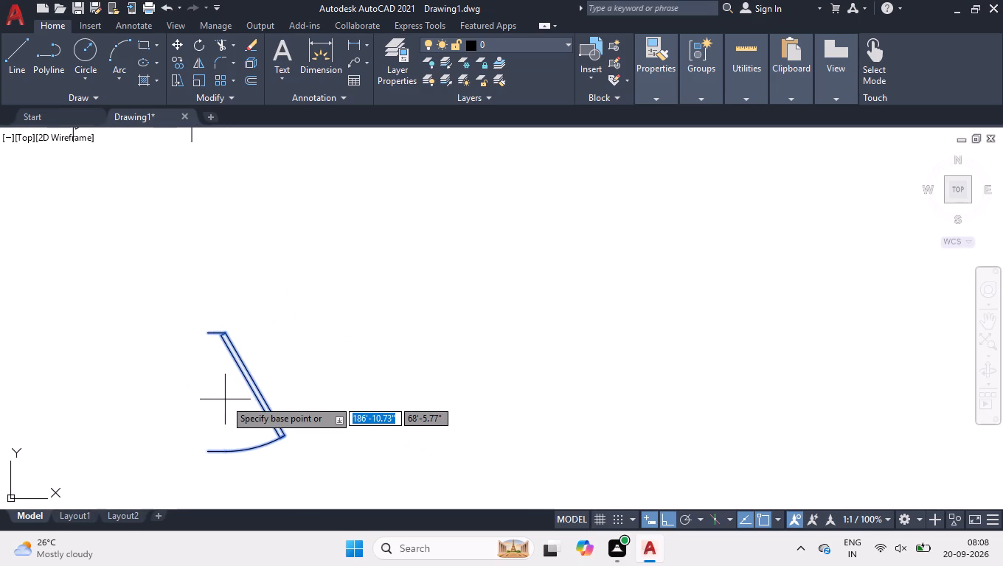
left_click(204, 332)
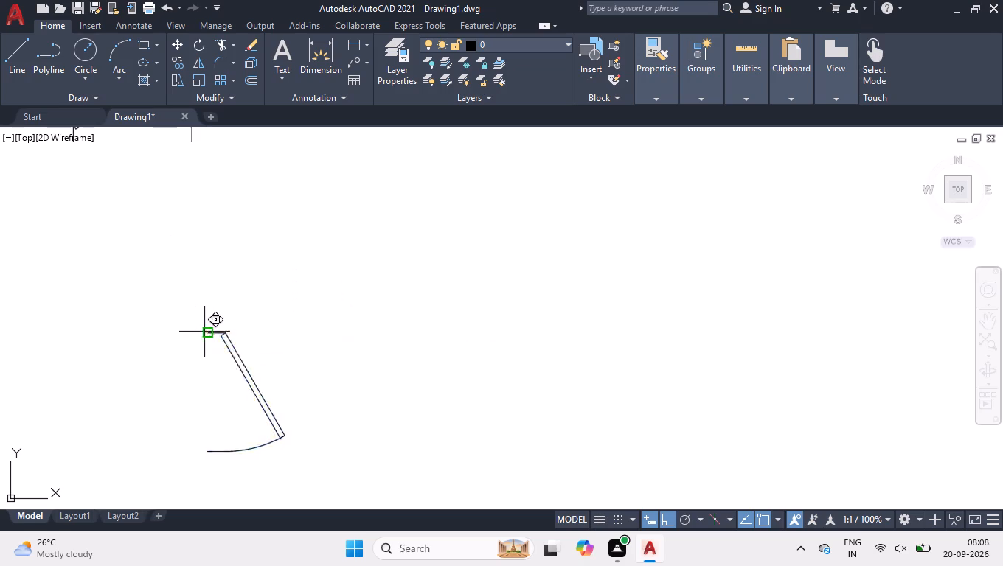
scroll(219, 300, "down", 3)
scroll(674, 260, "up", 2)
scroll(606, 282, "up", 1)
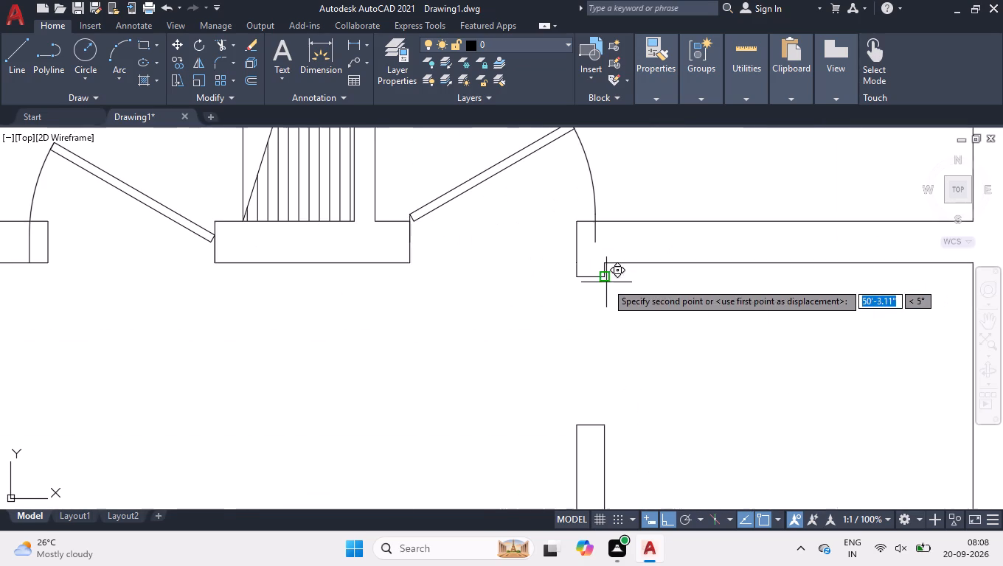
scroll(606, 282, "up", 1)
left_click(577, 276)
Rotate the lower of the two remaining spare doors 90° counterclockwise about its hinge-side endpoint.
scroll(521, 263, "down", 3)
scroll(660, 302, "down", 2)
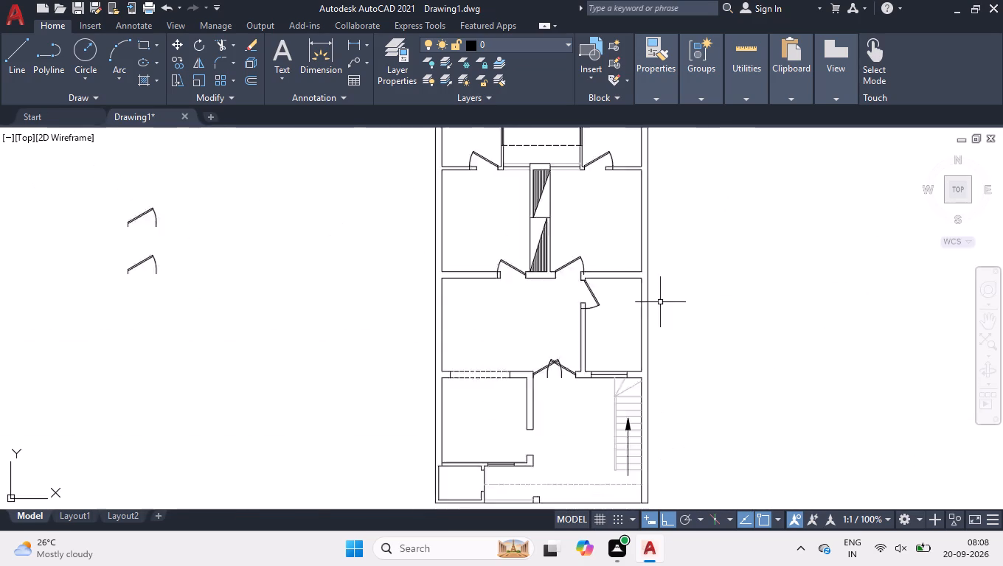
scroll(660, 302, "down", 1)
scroll(437, 279, "up", 2)
scroll(400, 254, "down", 2)
scroll(631, 298, "up", 1)
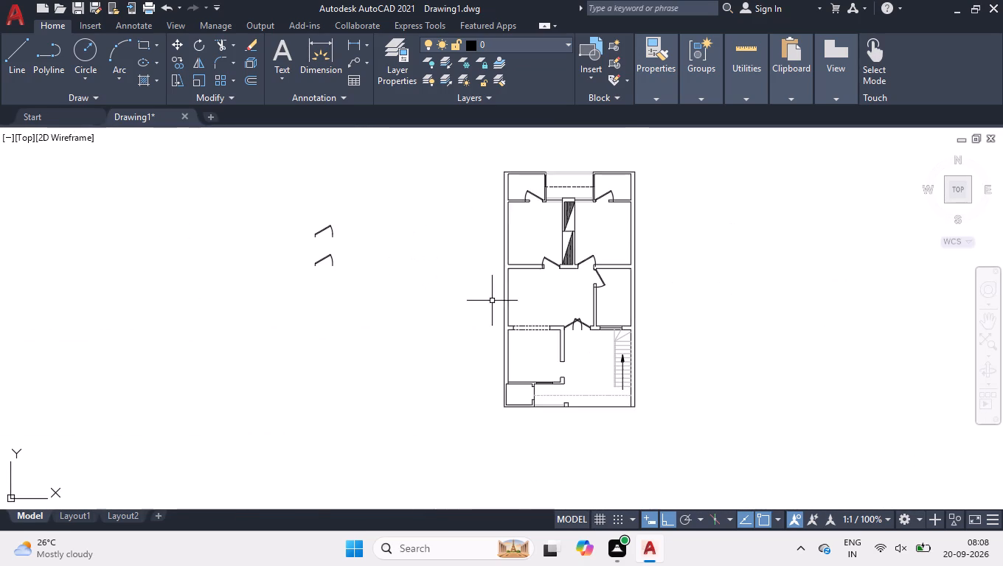
scroll(492, 301, "up", 2)
scroll(390, 359, "down", 2)
scroll(308, 290, "up", 2)
left_click(219, 267)
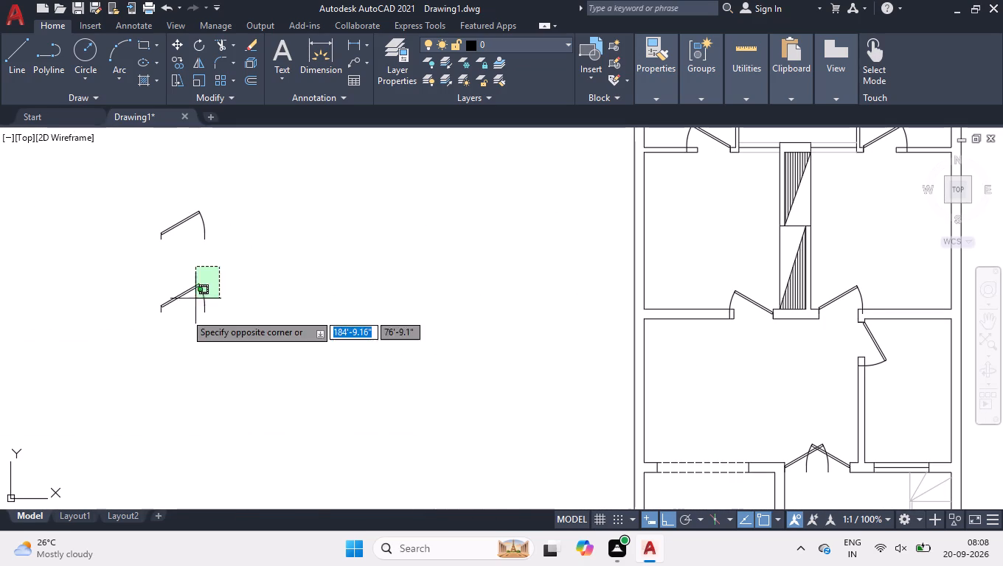
left_click(180, 316)
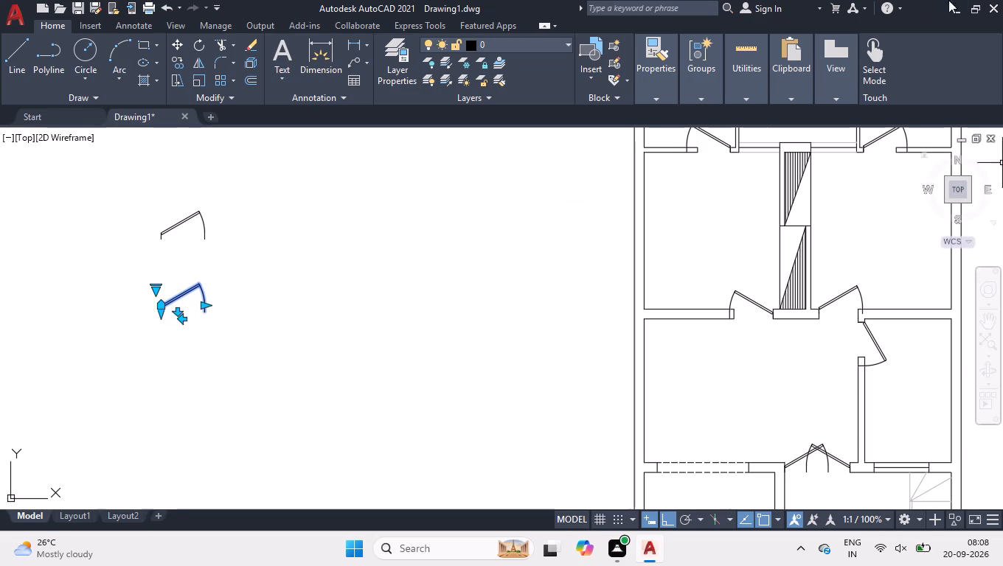
type("ro")
key("Return")
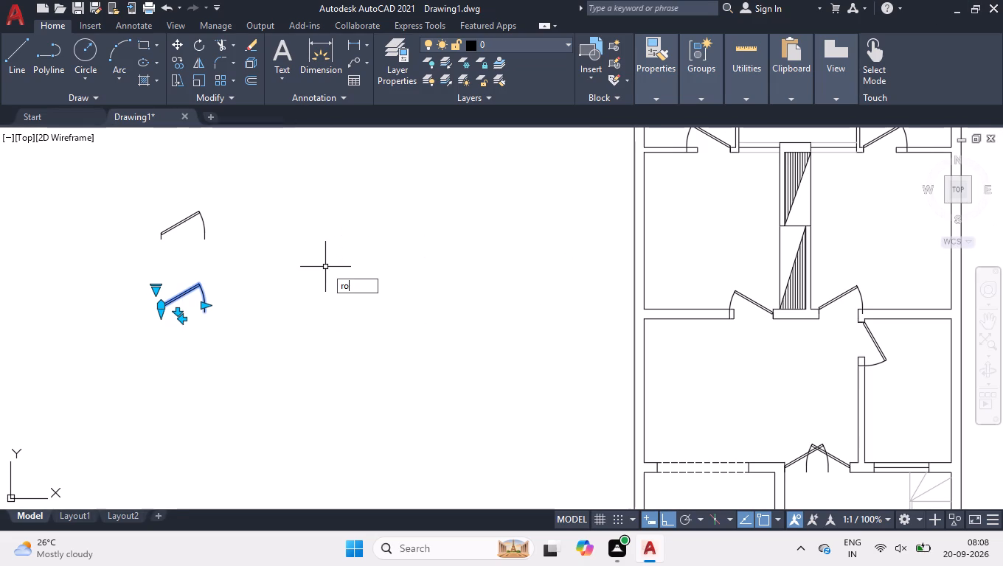
left_click(158, 315)
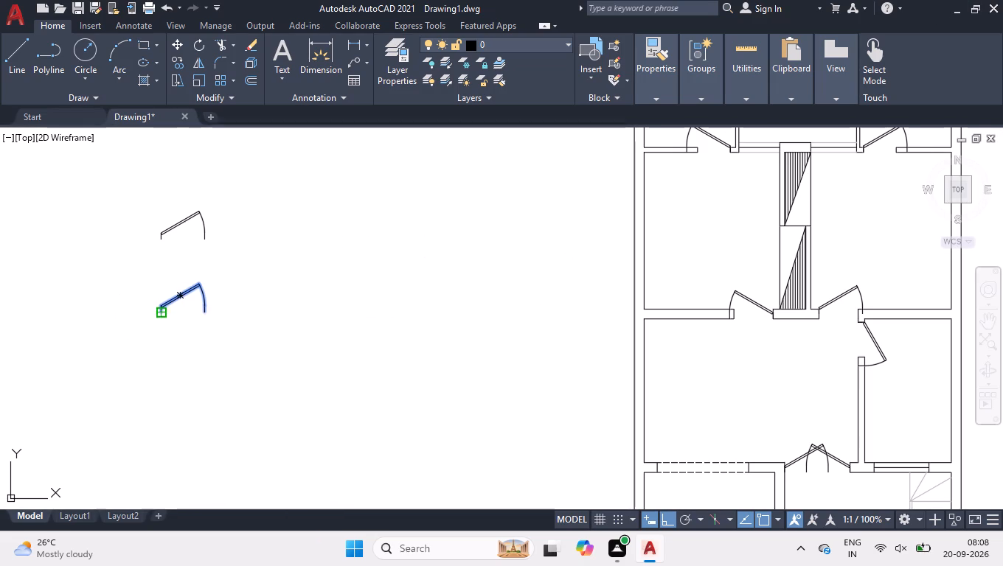
left_click(203, 256)
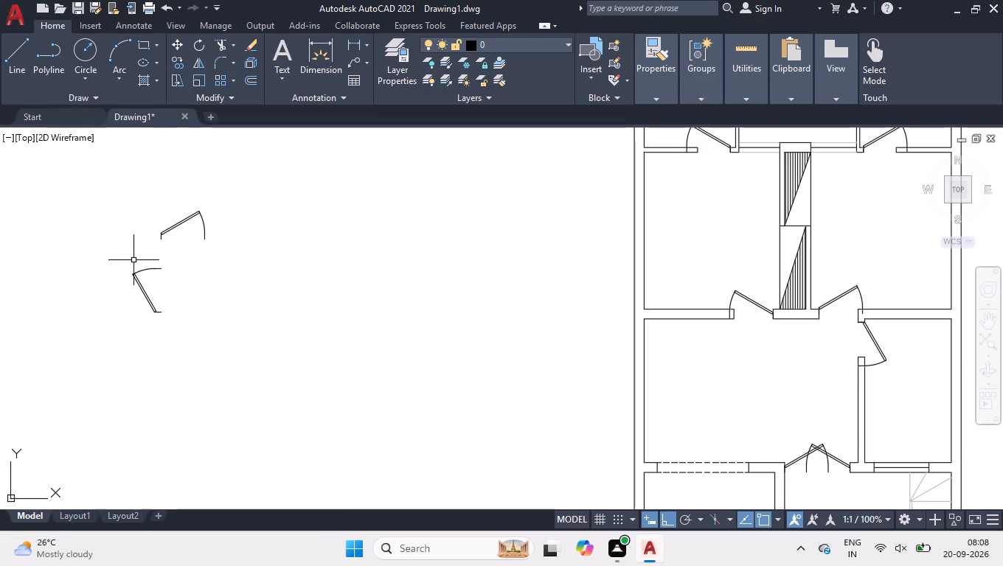
Move that door to the lower jamb of the opening between the lower-left room and the staircase hall.
left_click(142, 270)
scroll(136, 275, "up", 3)
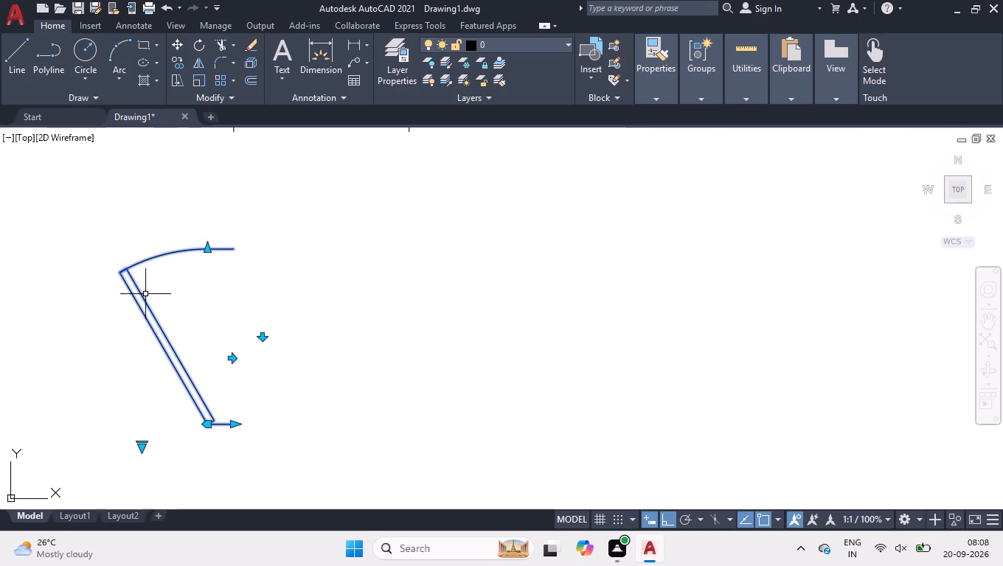
key("m")
key("Return")
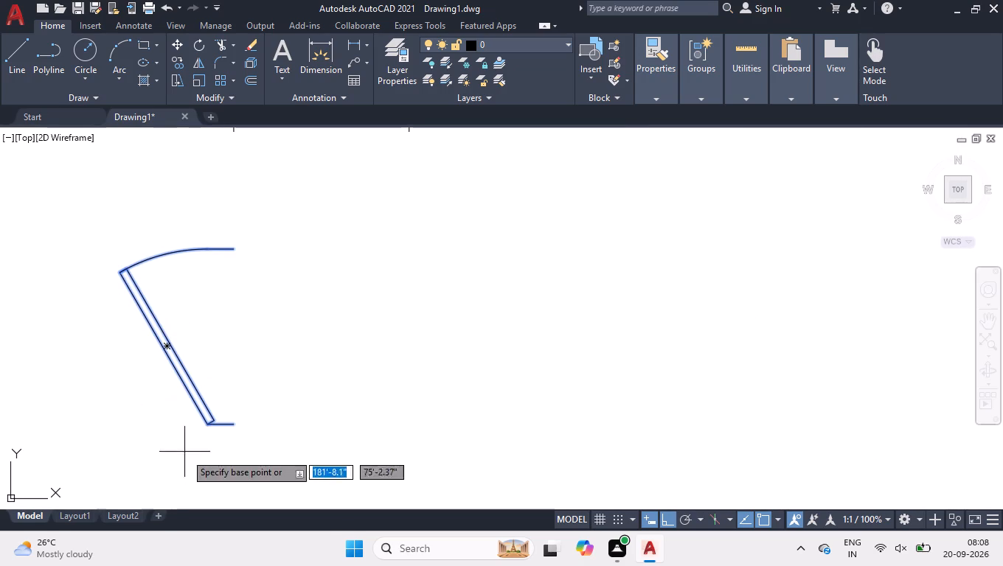
left_click(230, 422)
scroll(242, 410, "down", 2)
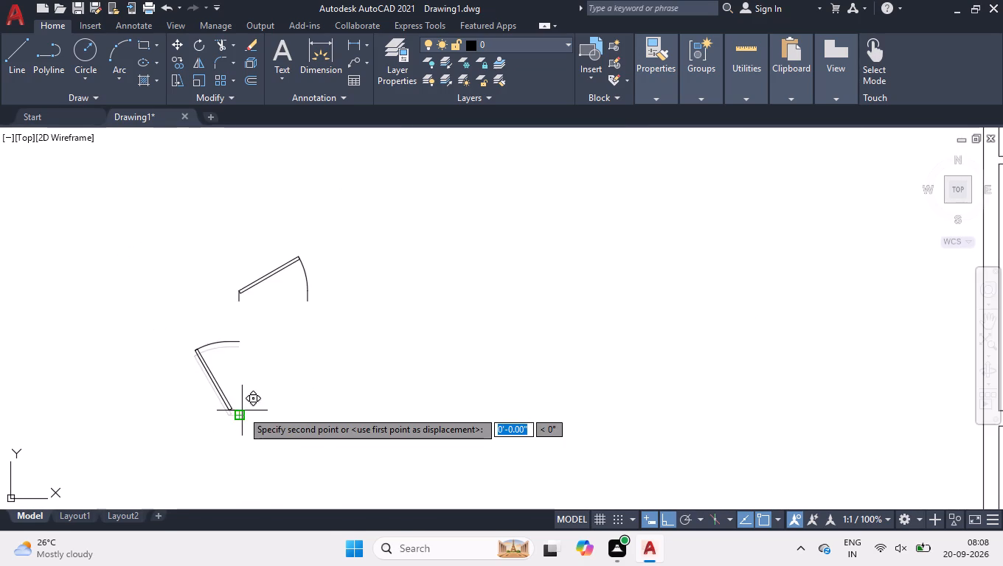
scroll(242, 410, "down", 5)
scroll(395, 476, "up", 3)
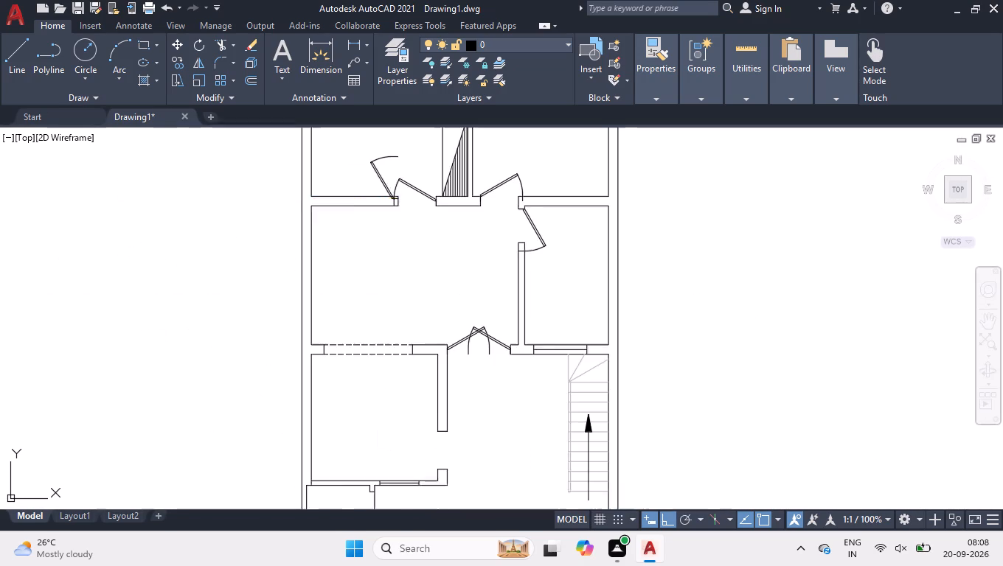
scroll(421, 472, "up", 2)
left_click(479, 464)
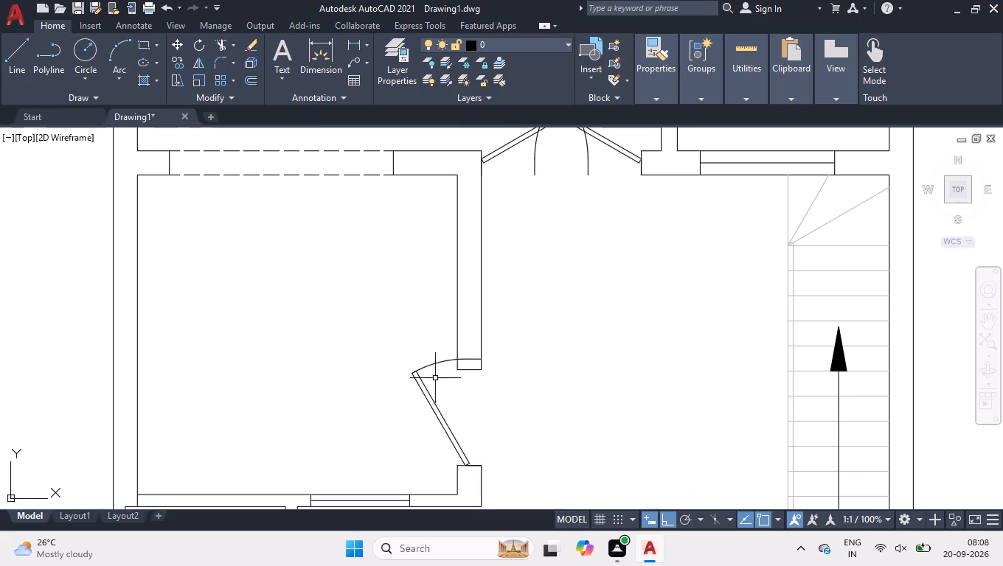
Rotate the last spare door 90° counterclockwise about its hinge-side endpoint.
scroll(434, 374, "down", 3)
scroll(444, 454, "down", 1)
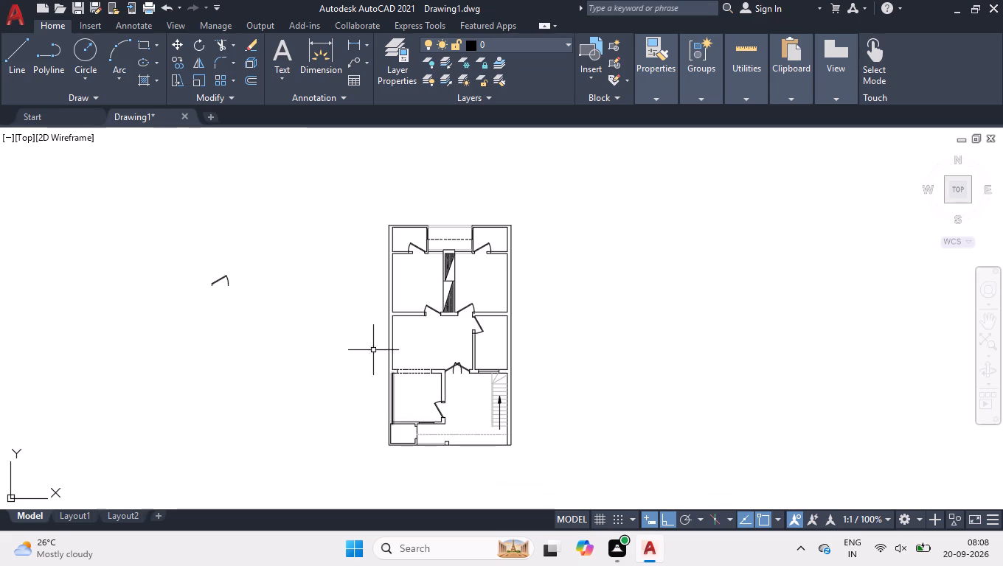
left_click(226, 268)
left_click(204, 317)
scroll(217, 315, "up", 3)
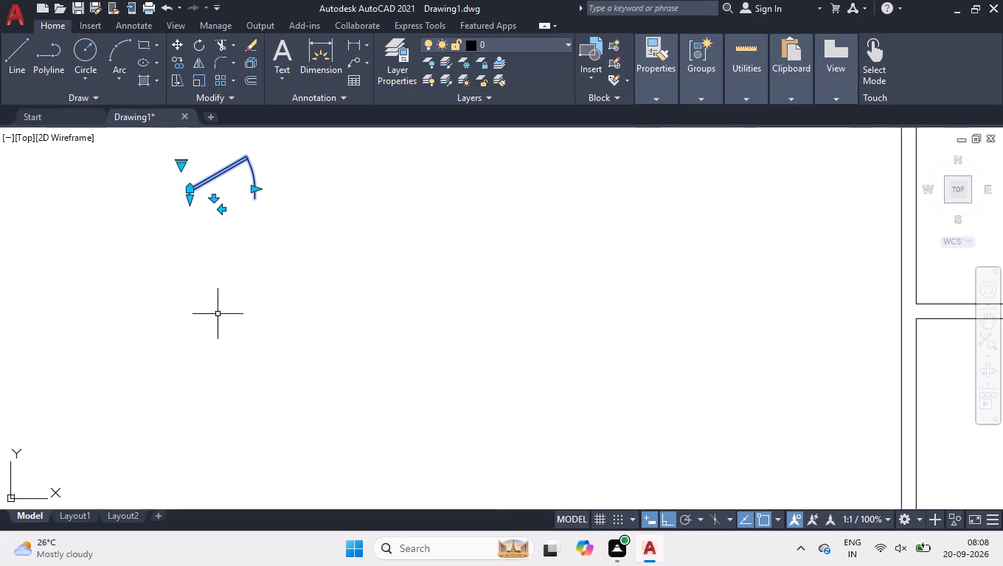
type("ro")
key("Return")
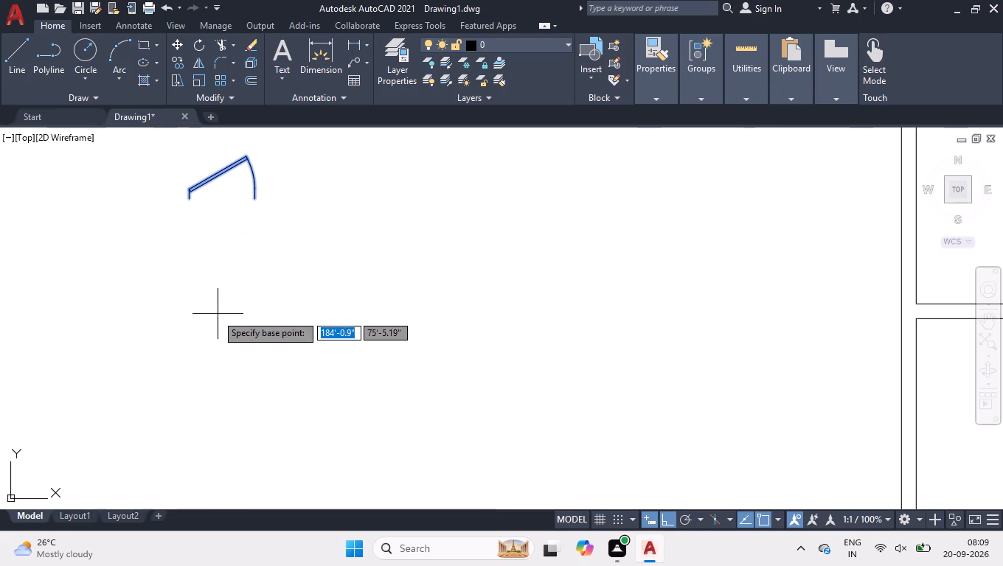
left_click(192, 200)
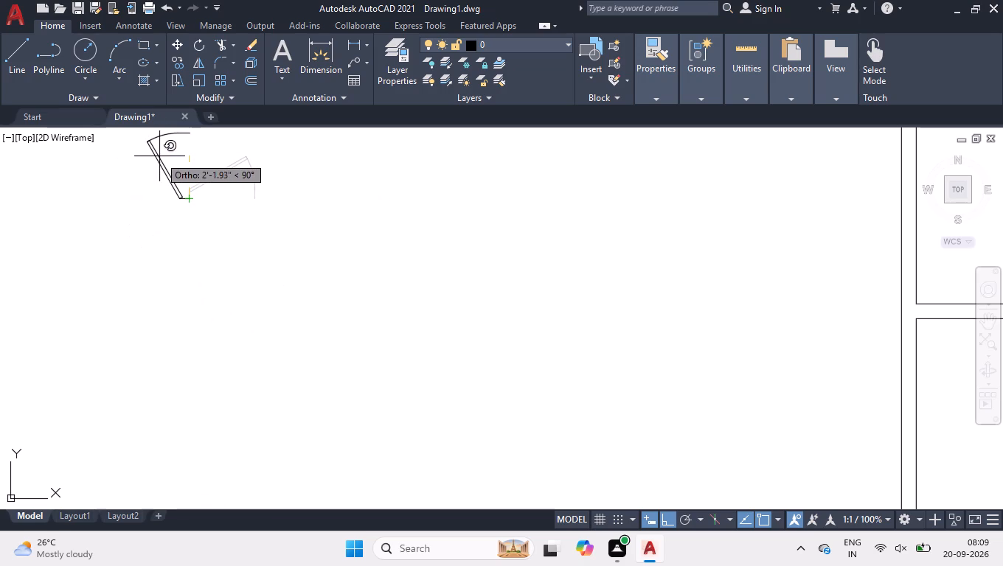
left_click(159, 156)
Flip the last door vertically and move it to the upper jamb of the opening in the plan's small bottom-left room.
left_click(174, 183)
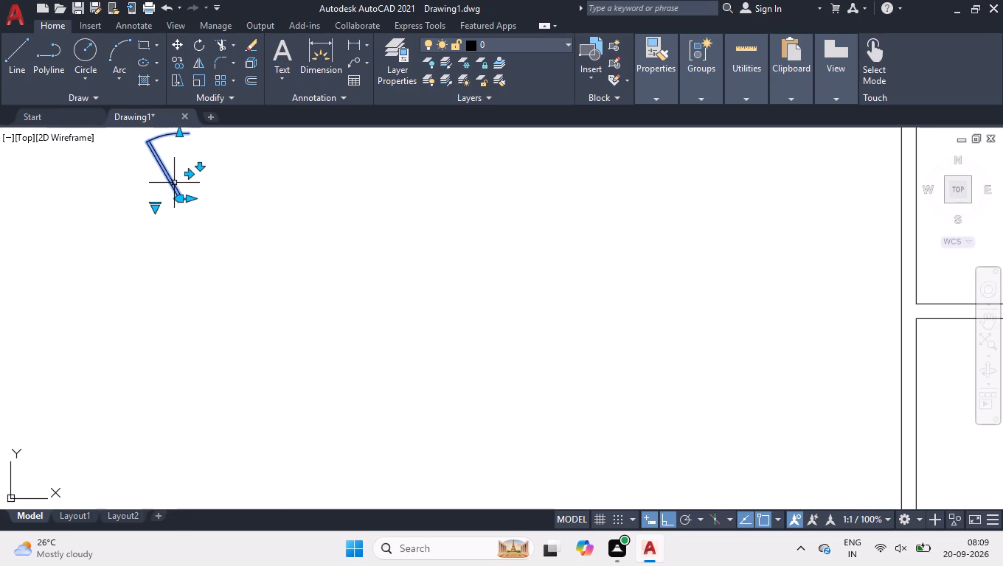
left_click(199, 165)
scroll(203, 235, "down", 1)
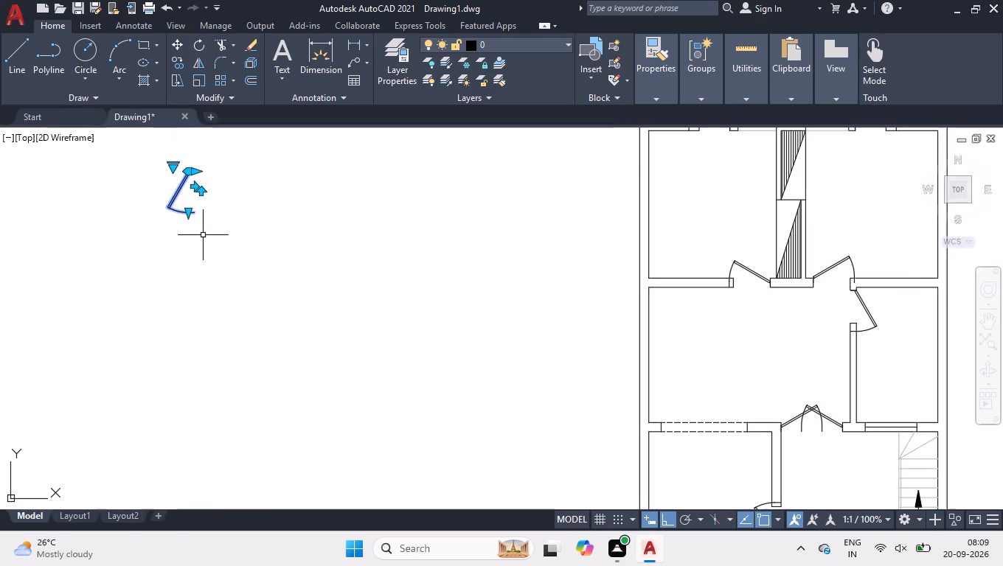
scroll(192, 182, "up", 2)
key("m")
key("Return")
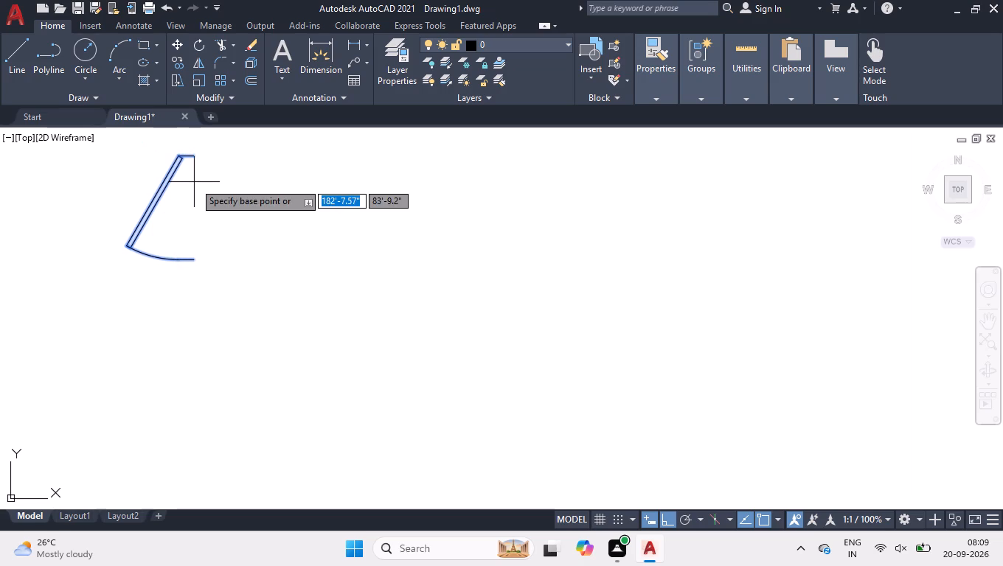
left_click(192, 156)
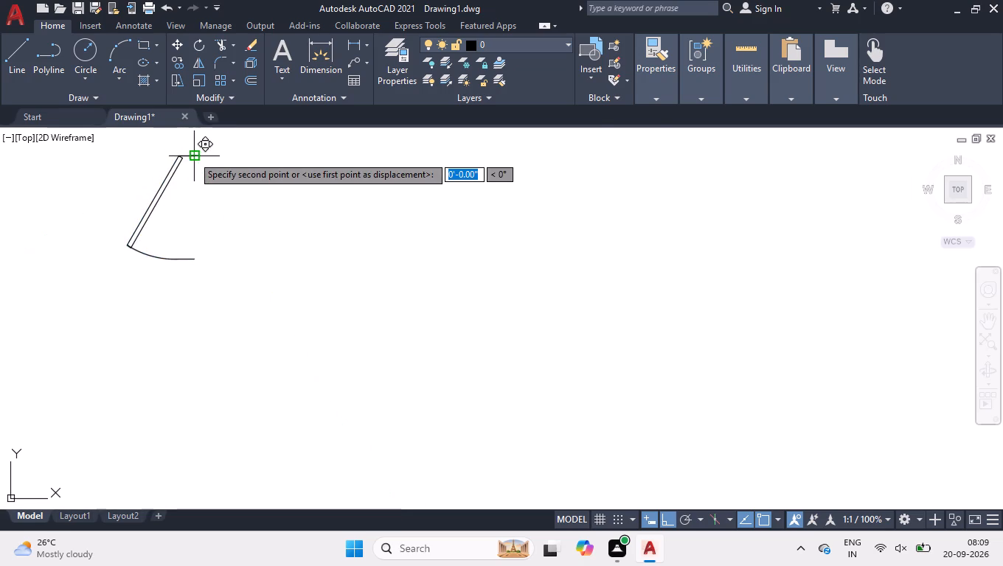
scroll(192, 154, "down", 4)
scroll(393, 315, "up", 3)
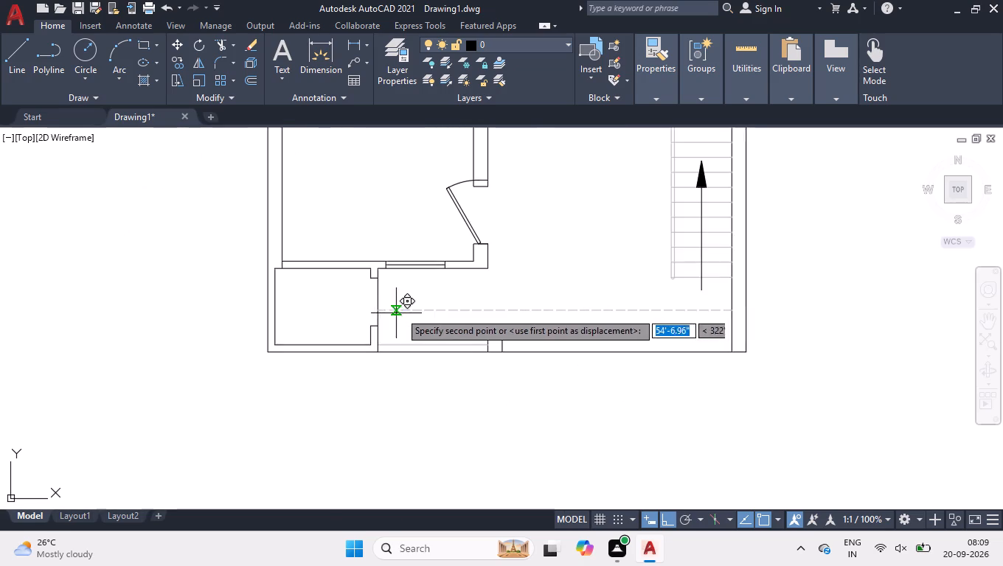
scroll(388, 286, "up", 2)
left_click(359, 263)
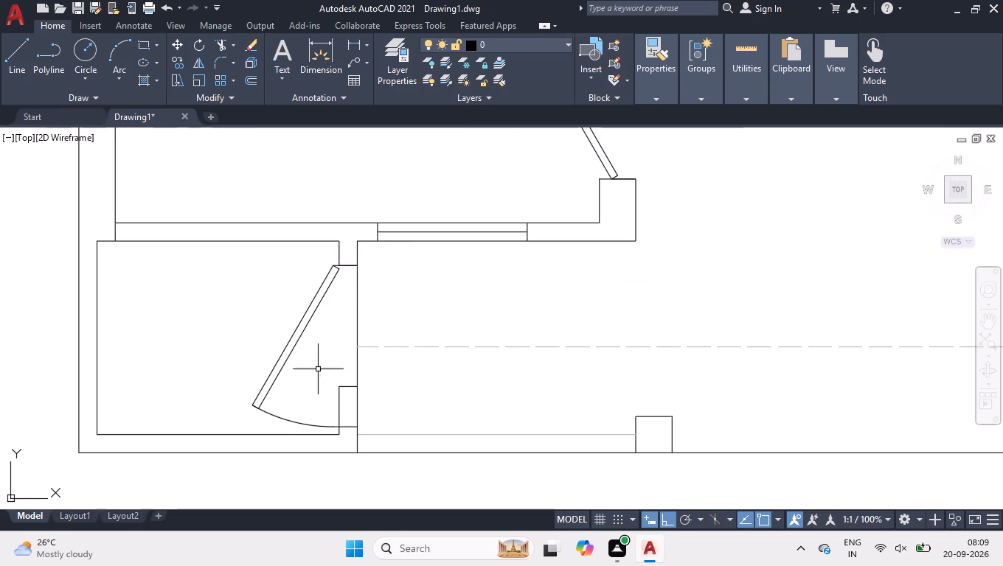
Shrink the small bottom-left room's door so its swing ends at the opening's lower jamb.
left_click(310, 423)
scroll(310, 408, "up", 2)
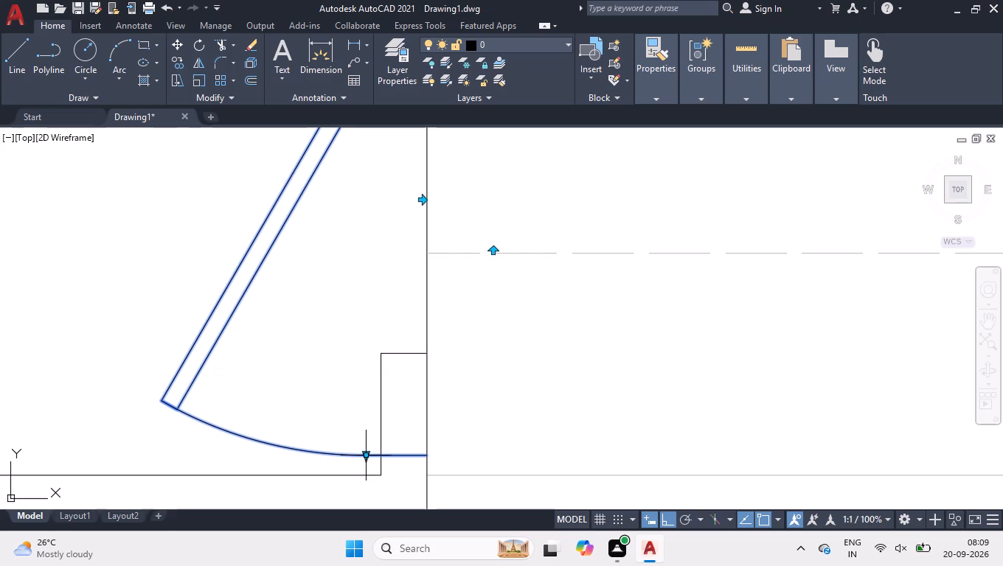
left_click(364, 455)
left_click(361, 357)
scroll(339, 425, "down", 3)
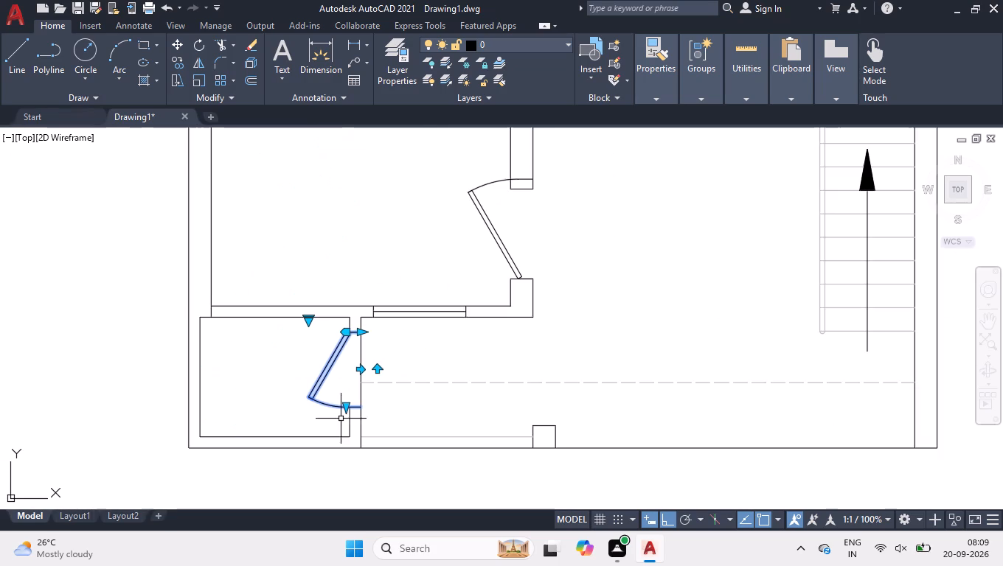
Shrink the door between the lower-left room and the staircase hall so its swing ends at the opening's upper jamb.
left_click(488, 182)
scroll(546, 146, "up", 3)
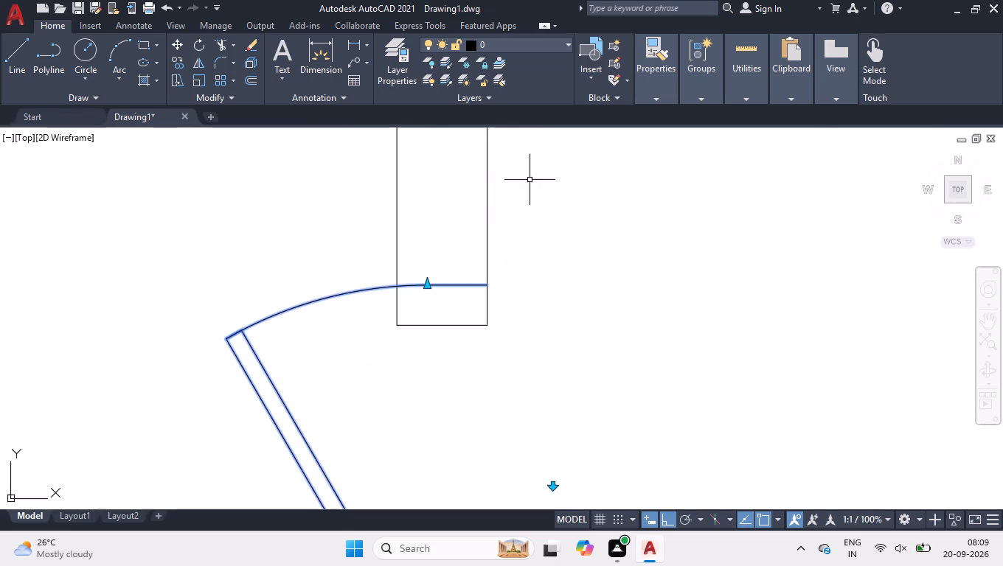
scroll(412, 315, "up", 1)
left_click(434, 268)
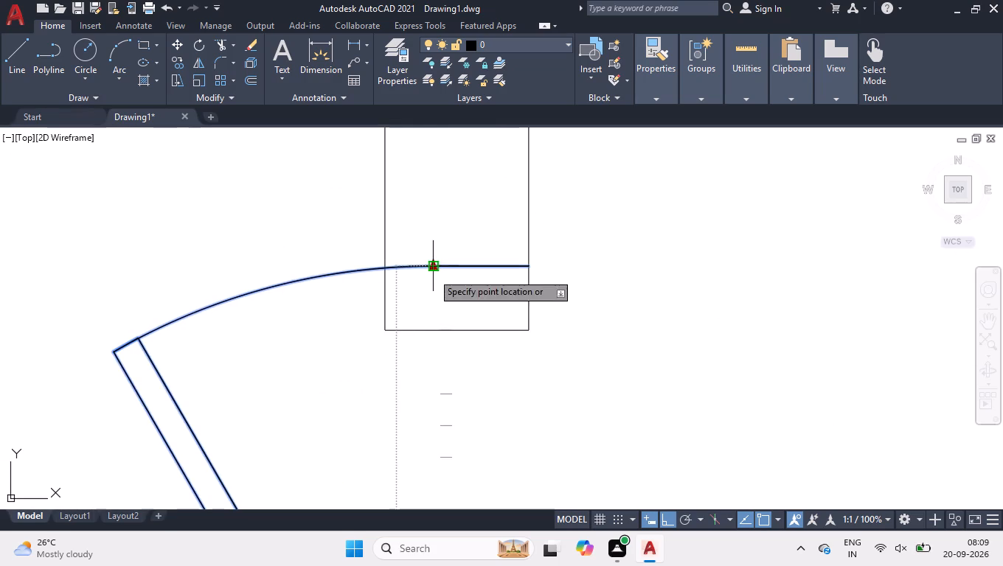
left_click(427, 312)
Shrink both leaves of the double door above the staircase hall so their swings meet at the middle of the opening.
scroll(424, 366, "down", 5)
scroll(495, 205, "up", 2)
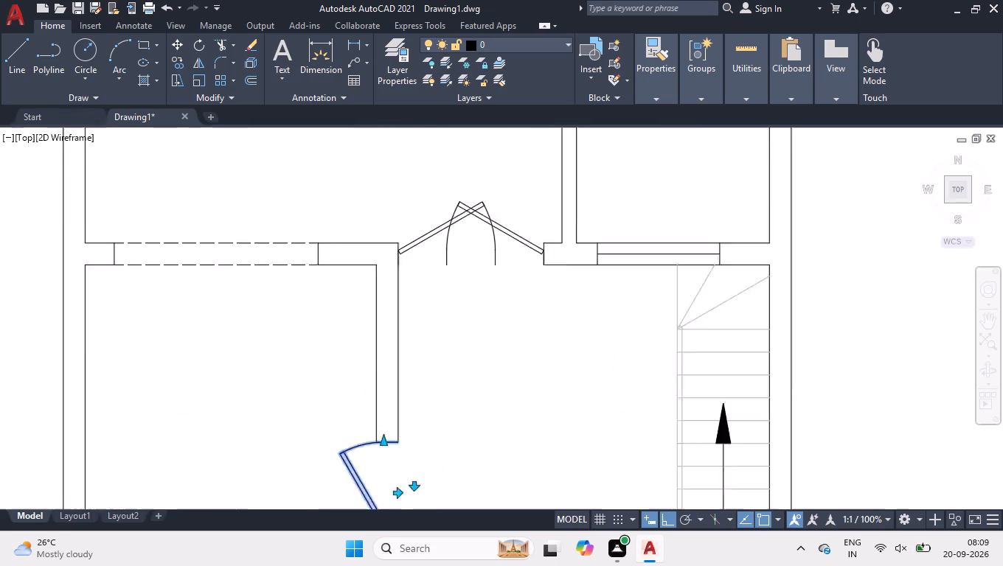
scroll(491, 203, "up", 3)
scroll(431, 254, "down", 3)
scroll(399, 298, "up", 2)
left_click(344, 321)
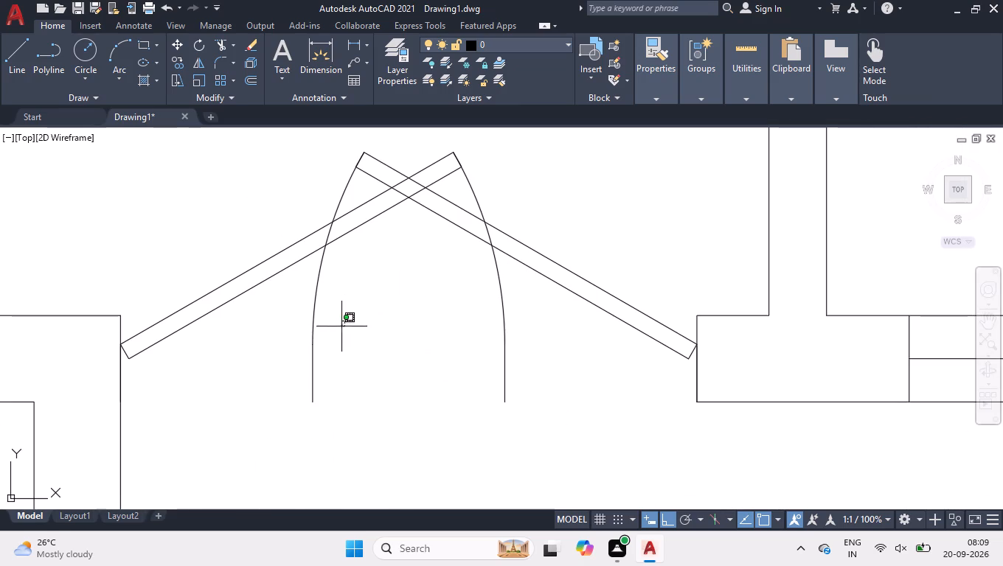
left_click(305, 348)
left_click(313, 346)
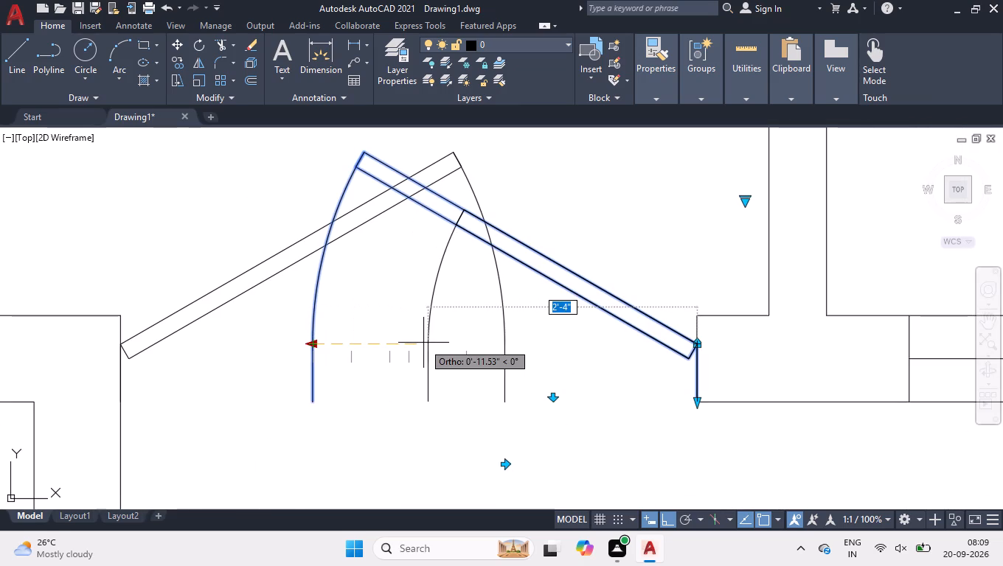
left_click(414, 342)
left_click(526, 338)
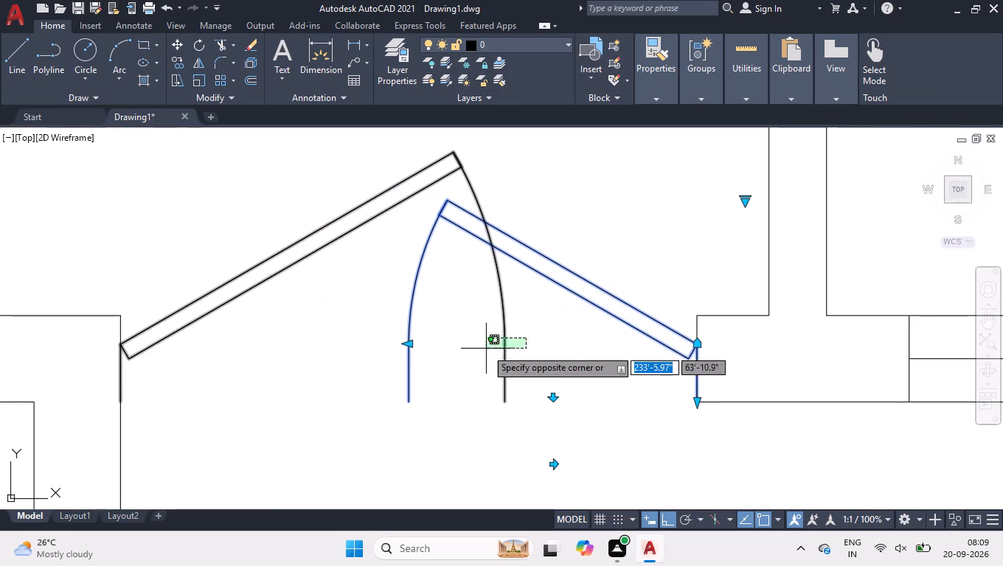
left_click(486, 349)
left_click(504, 343)
left_click(408, 339)
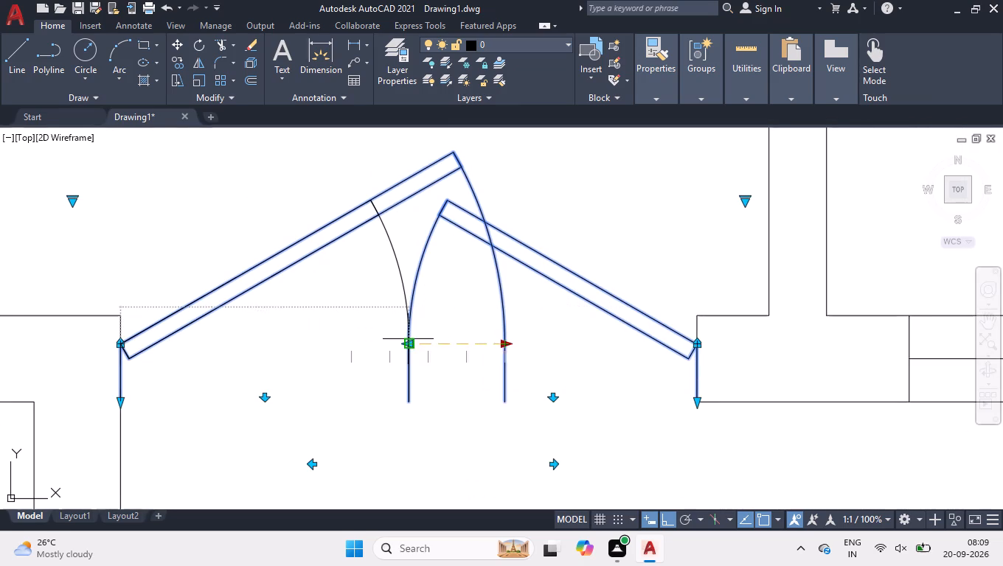
Shrink the door of the small middle-right room so its swing ends at the top of the wall below the opening.
scroll(412, 390, "down", 6)
scroll(428, 283, "up", 3)
scroll(449, 313, "down", 2)
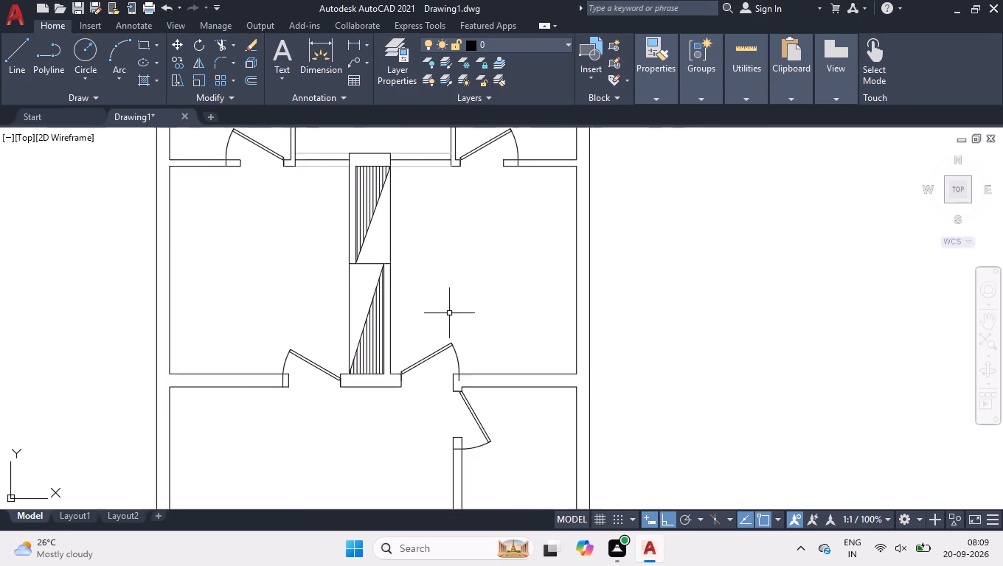
scroll(451, 409, "up", 5)
left_click_drag(482, 379, 481, 371)
left_click(457, 321)
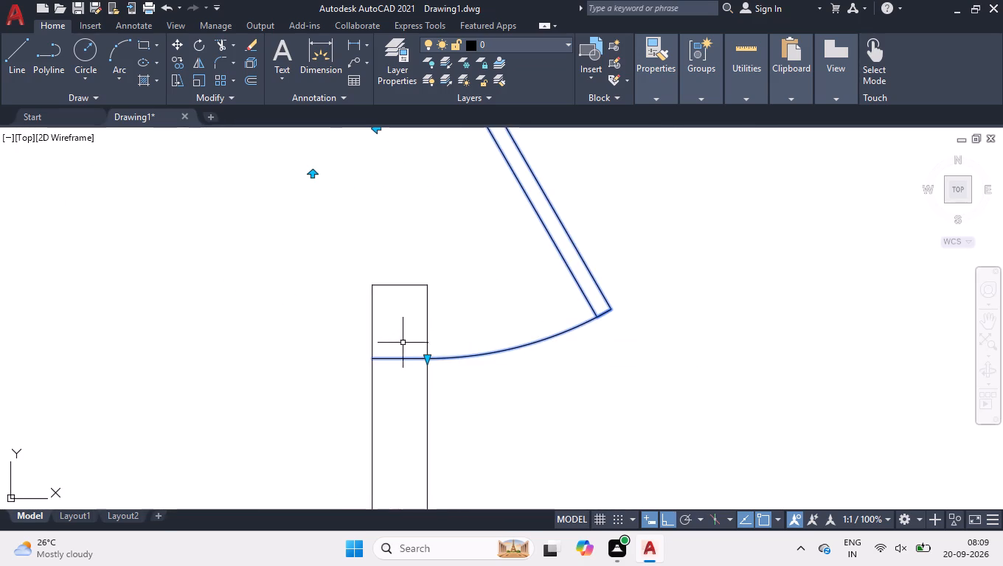
scroll(415, 329, "up", 2)
left_click(441, 408)
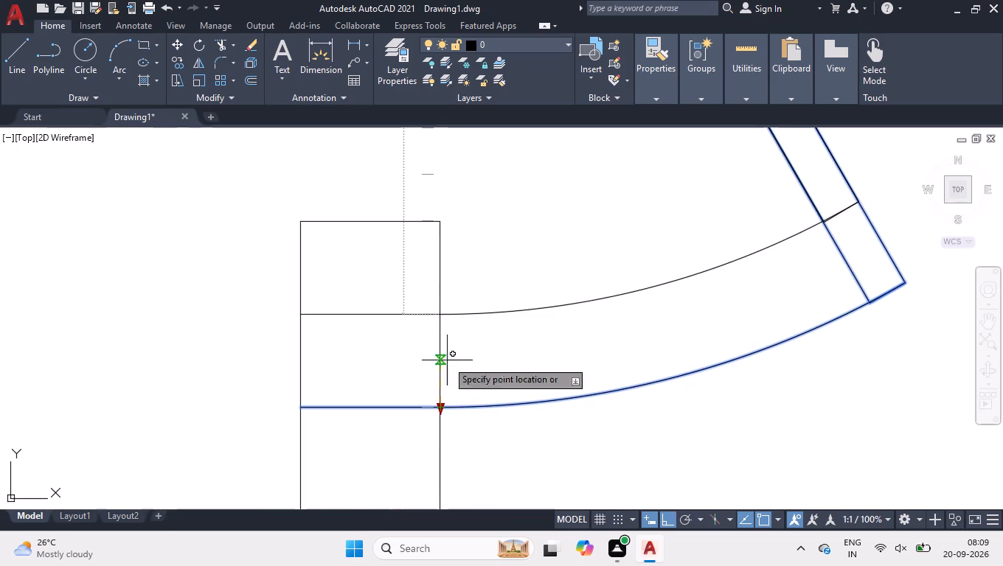
left_click(453, 238)
Shrink the door of the right-hand bedroom above the central hall so its swing ends at the opening's right jamb.
scroll(476, 368, "down", 4)
scroll(461, 275, "down", 2)
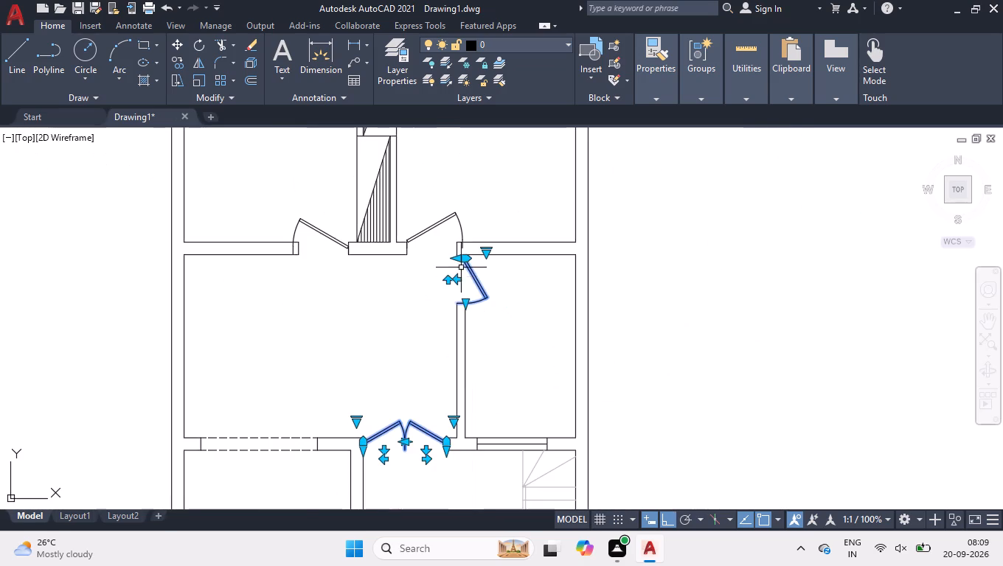
scroll(446, 202, "up", 4)
left_click(564, 268)
left_click(474, 310)
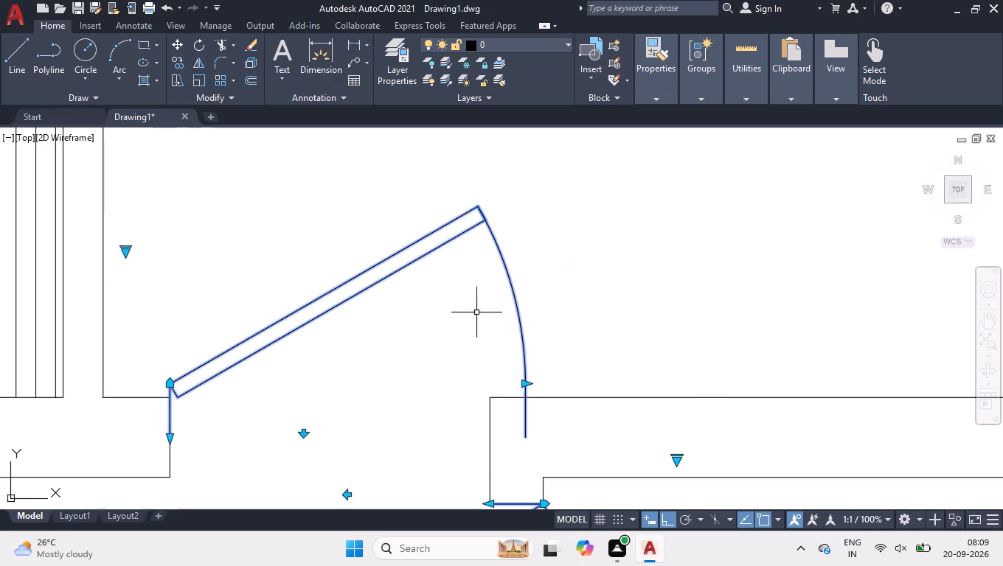
scroll(520, 433, "up", 2)
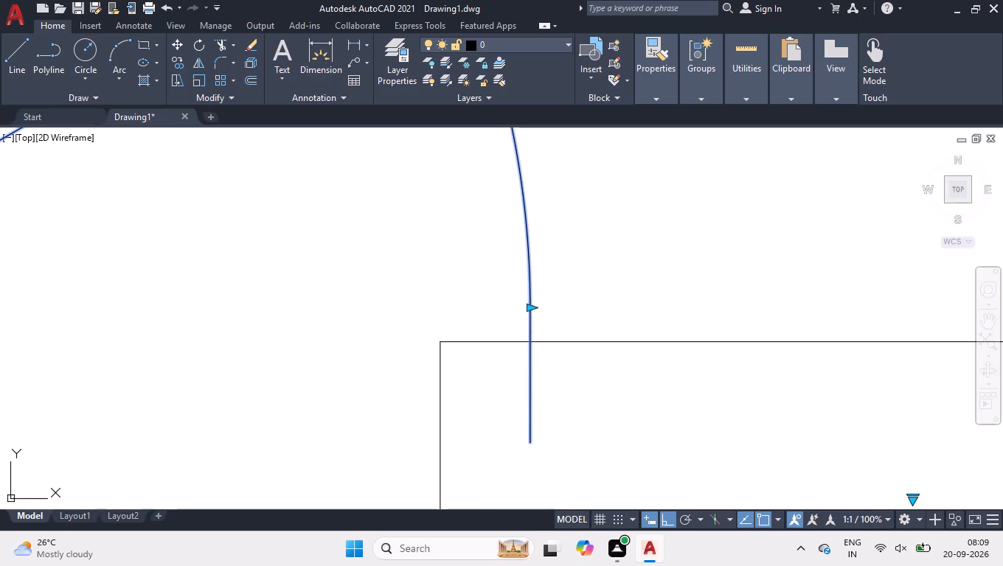
left_click(529, 307)
left_click(471, 304)
Shrink the door of the left-hand bedroom above the central hall so its swing ends at the opening's left jamb.
scroll(482, 305, "down", 3)
scroll(555, 335, "down", 3)
scroll(394, 342, "up", 1)
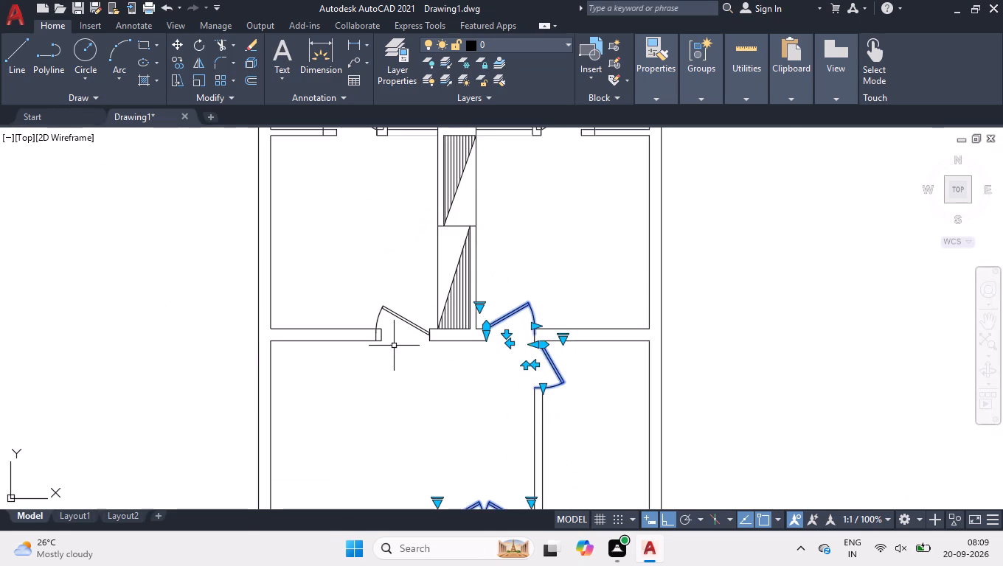
scroll(394, 343, "up", 3)
left_click(322, 307)
left_click(277, 293)
scroll(316, 386, "up", 2)
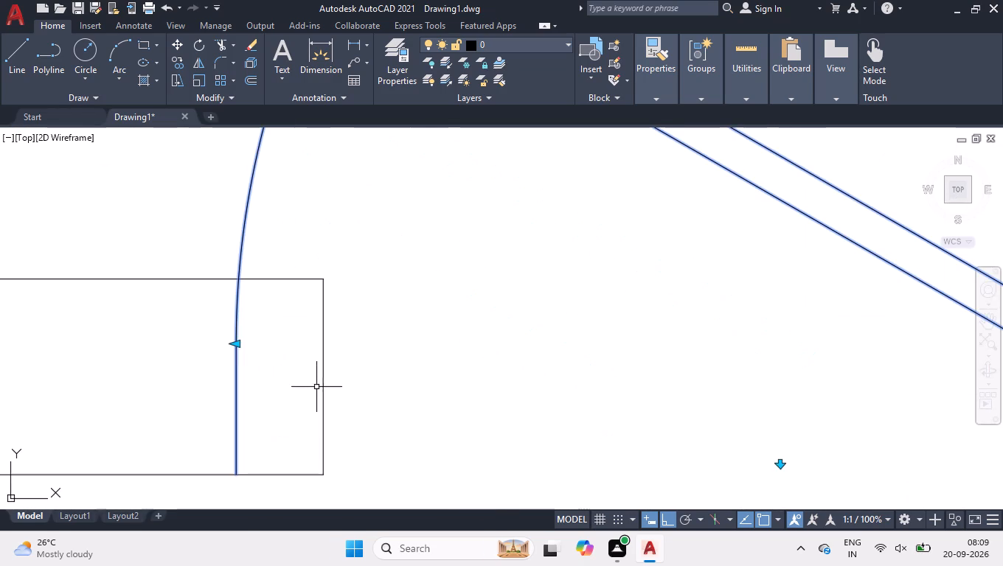
left_click(236, 343)
left_click(305, 347)
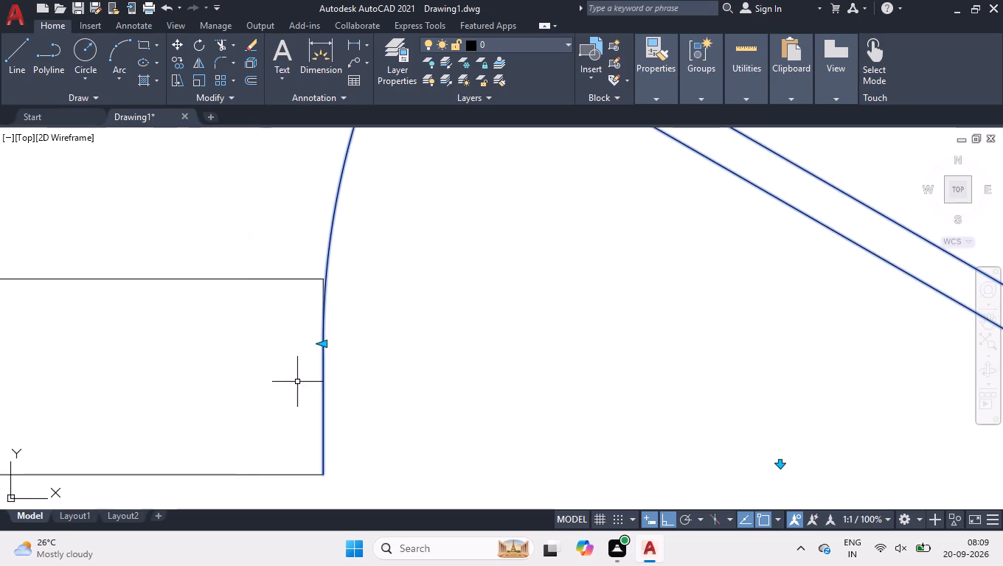
Shrink the door of the plan's small top-right room so its swing ends at the opening's right jamb.
scroll(296, 384, "down", 6)
scroll(370, 377, "down", 2)
scroll(389, 338, "up", 3)
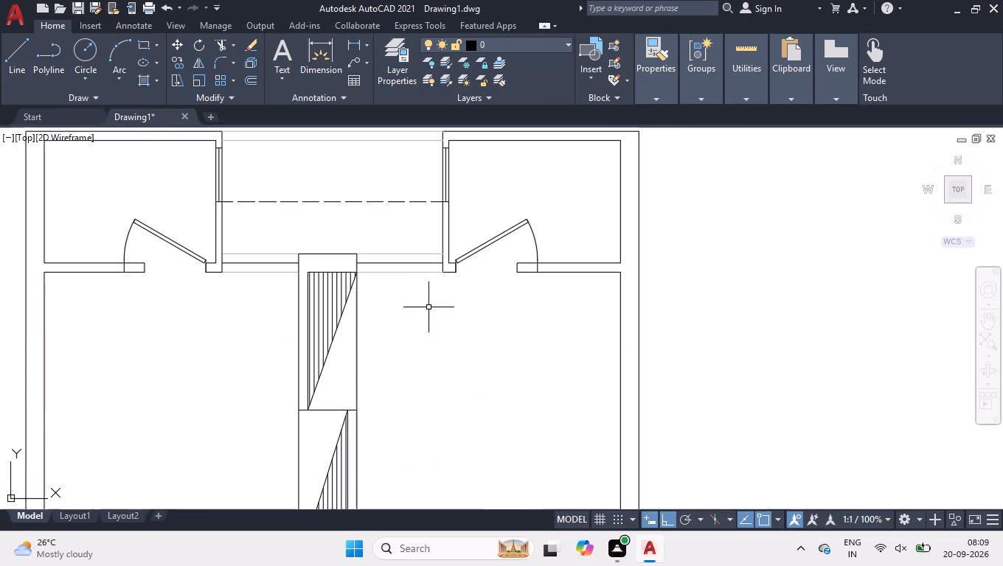
scroll(480, 248, "up", 2)
scroll(656, 220, "up", 2)
left_click_drag(583, 279, 564, 288)
left_click(451, 324)
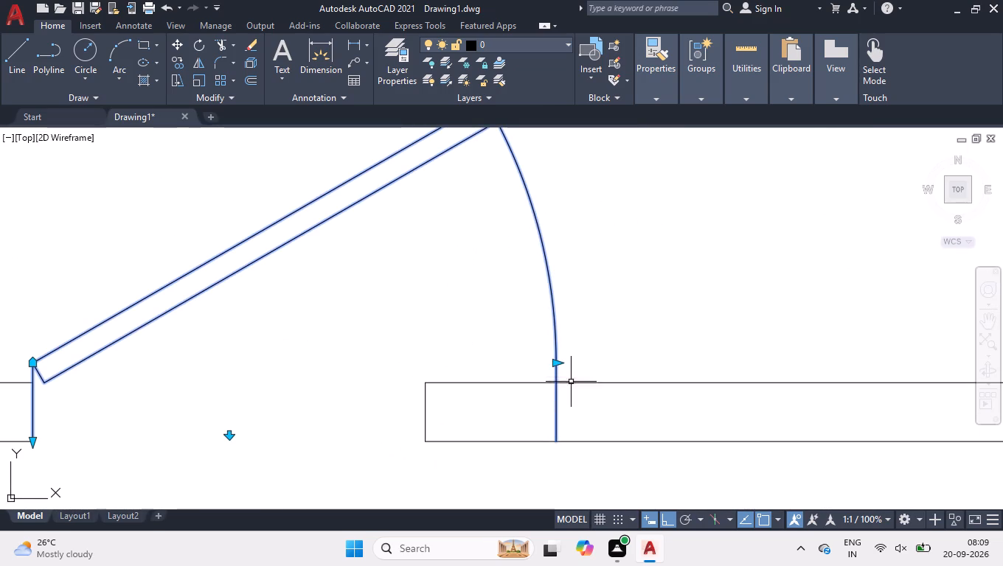
left_click(556, 365)
left_click(424, 355)
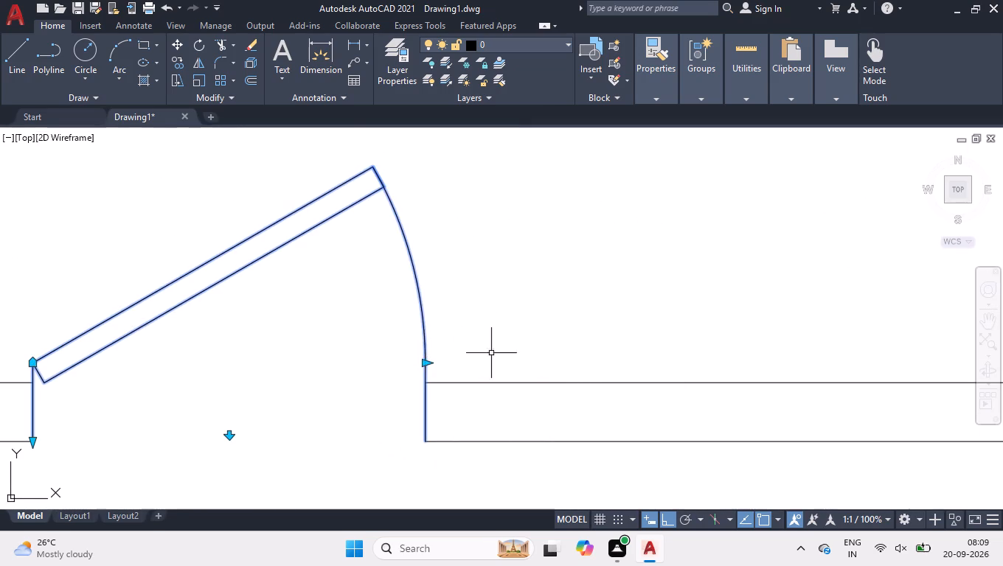
Shrink the door of the plan's small top-left room so its swing ends at the opening's left jamb, and clear the selection.
scroll(575, 338, "down", 4)
scroll(96, 349, "up", 2)
scroll(277, 303, "up", 3)
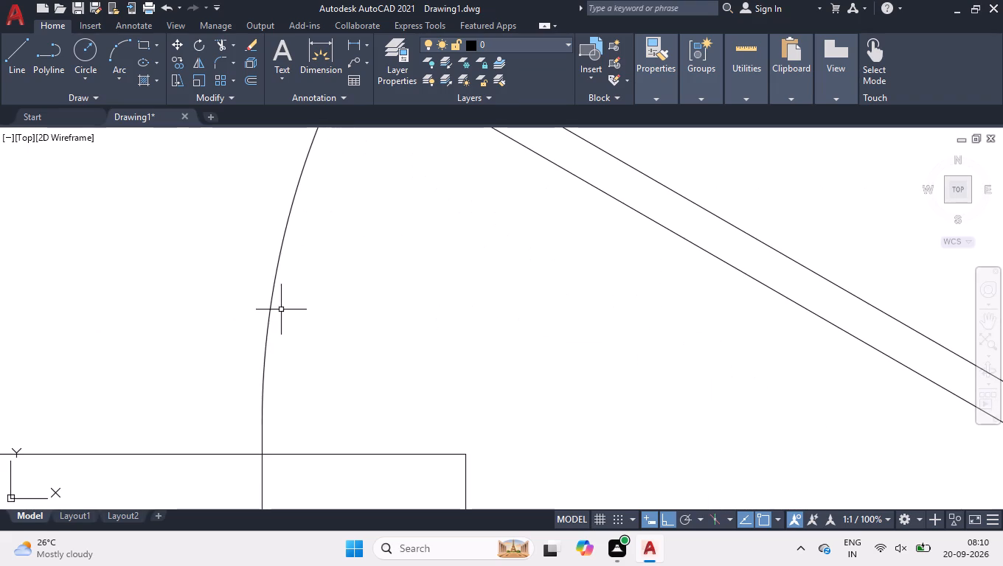
left_click(281, 310)
left_click(243, 285)
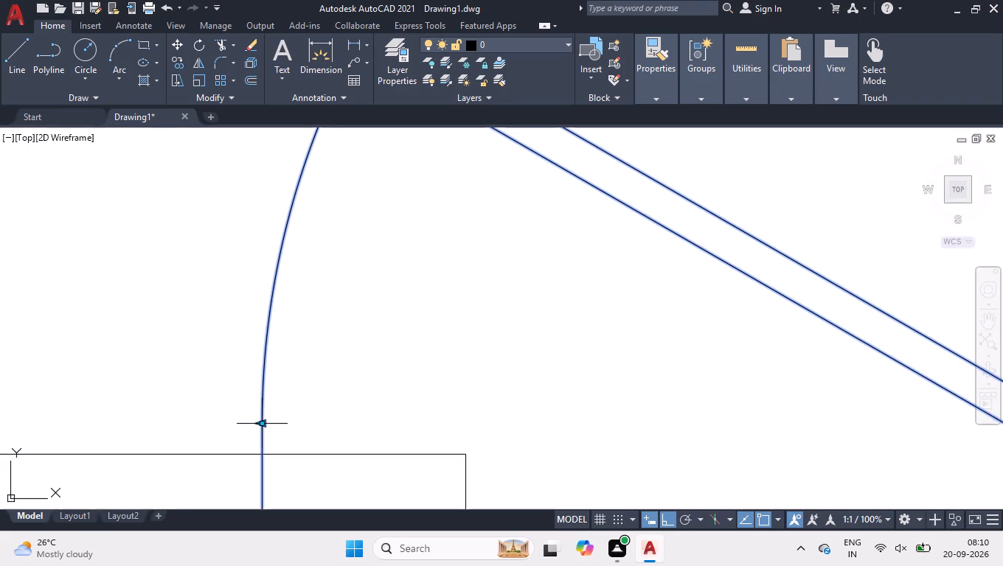
left_click(260, 423)
left_click(452, 418)
right_click(388, 359)
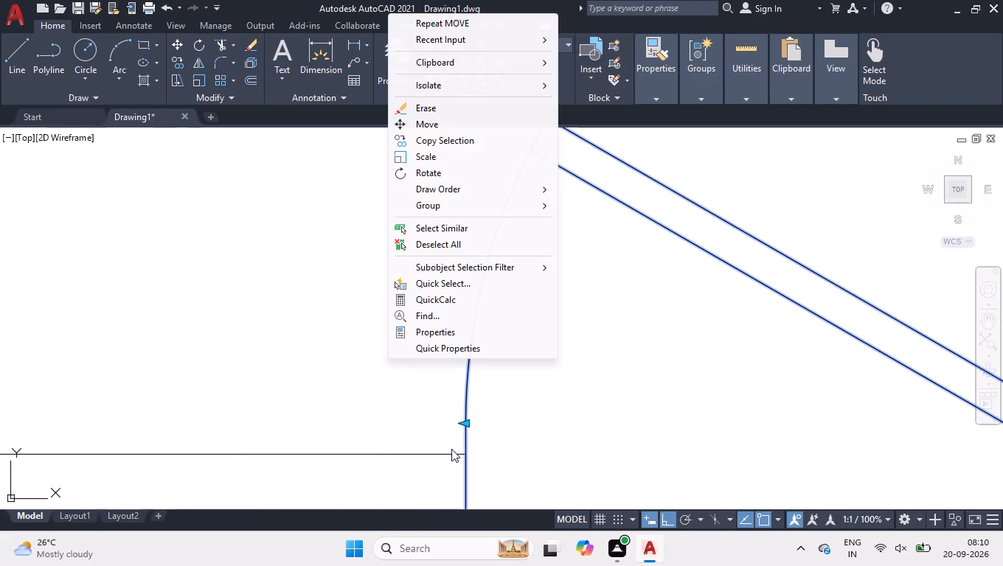
left_click(457, 245)
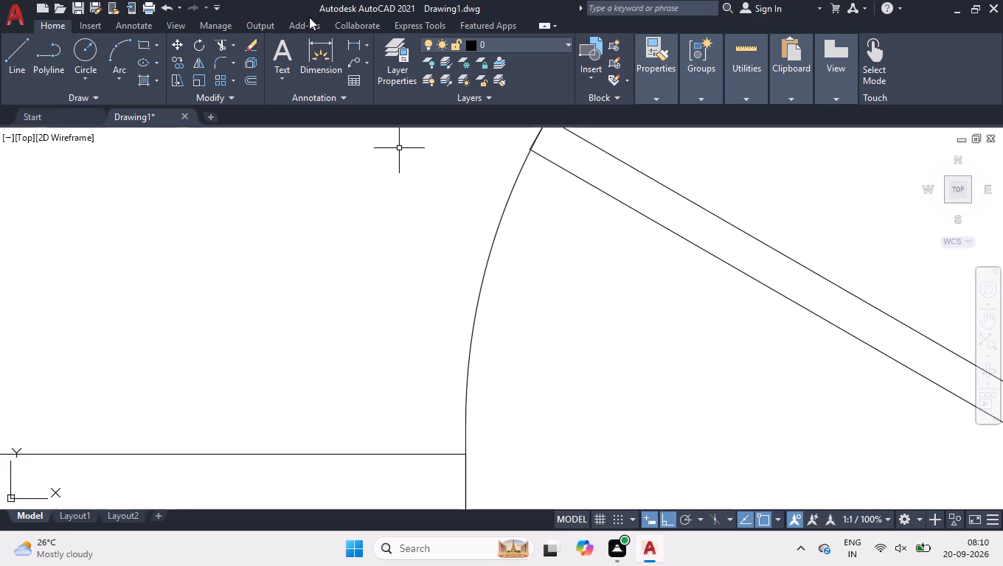
Modify the ISO-25 dimension style so its text colour is red.
scroll(364, 282, "down", 6)
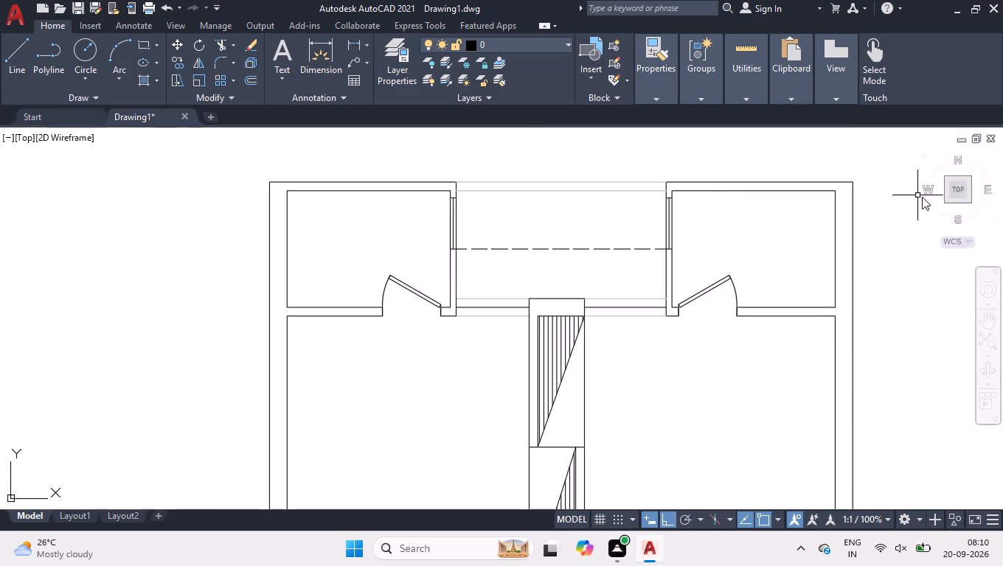
left_click(962, 188)
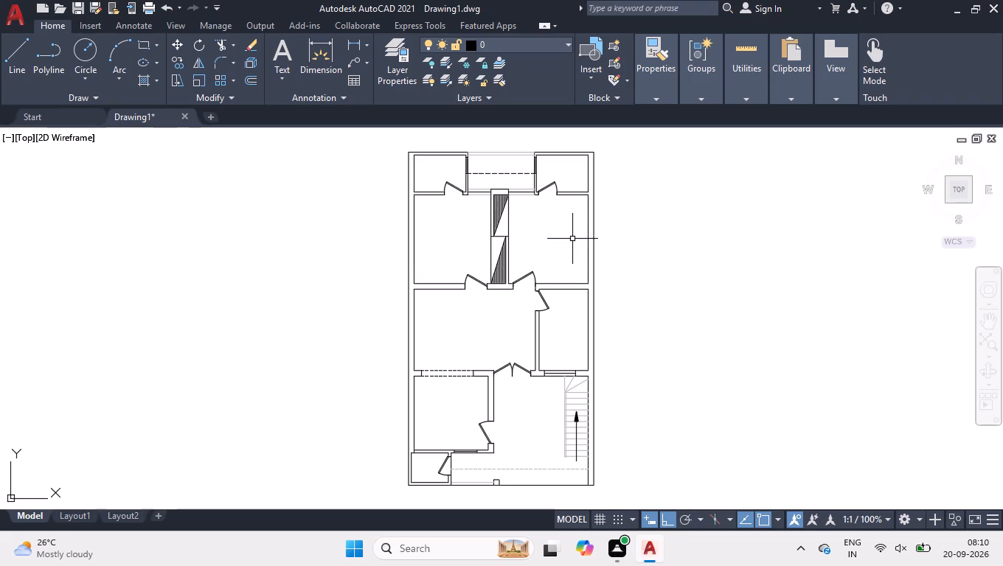
key("d")
key("Return")
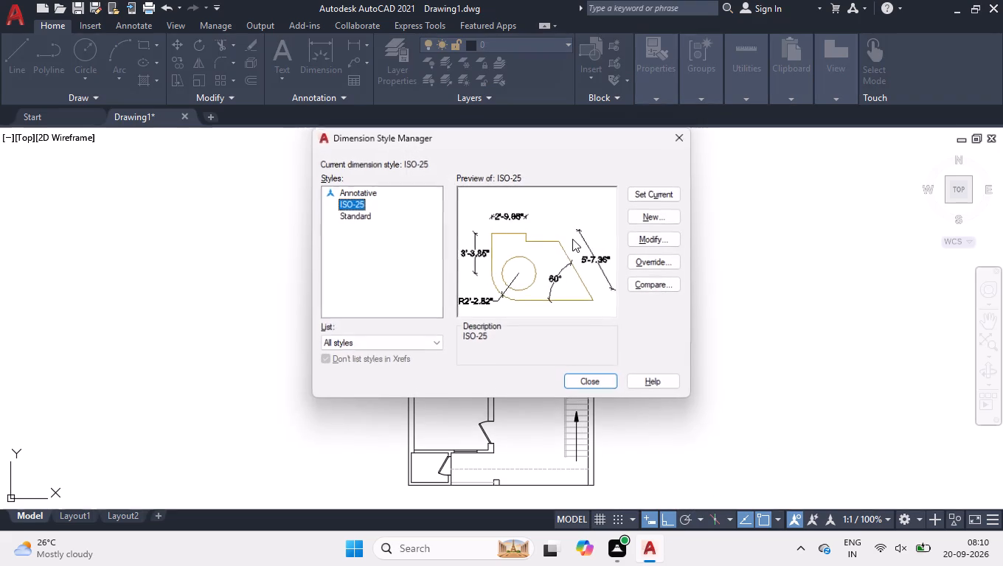
left_click(658, 239)
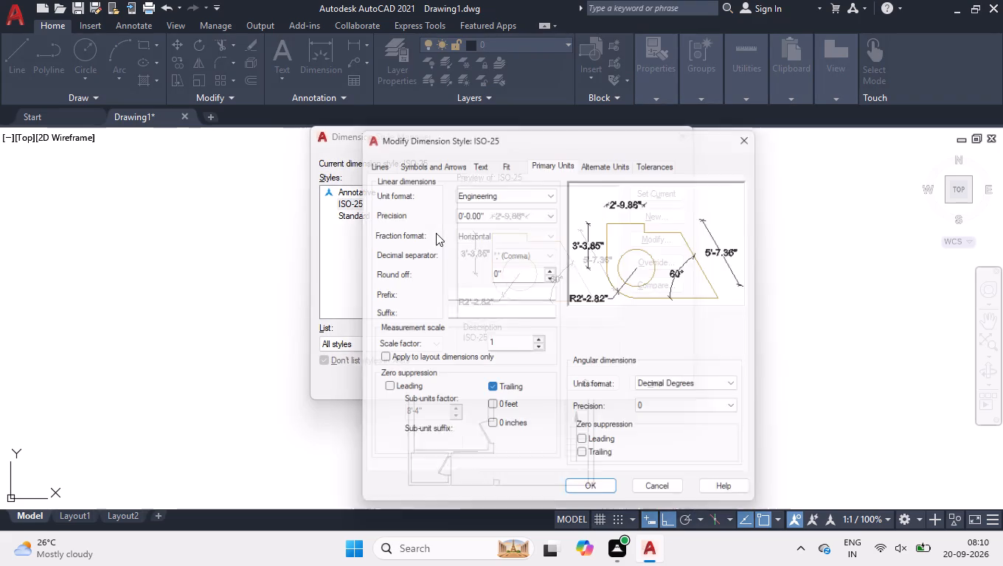
left_click(470, 158)
left_click(476, 217)
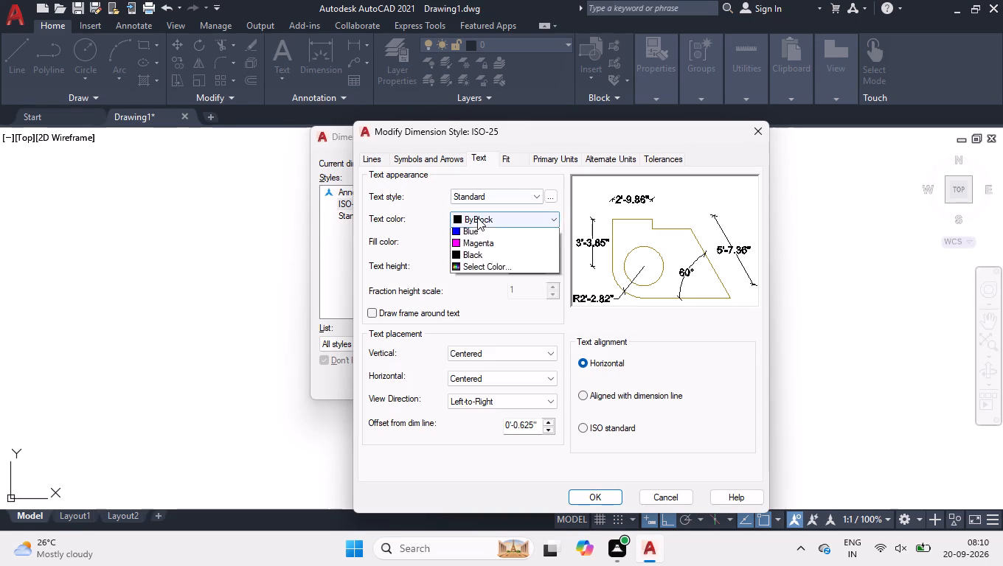
left_click(471, 258)
left_click(612, 493)
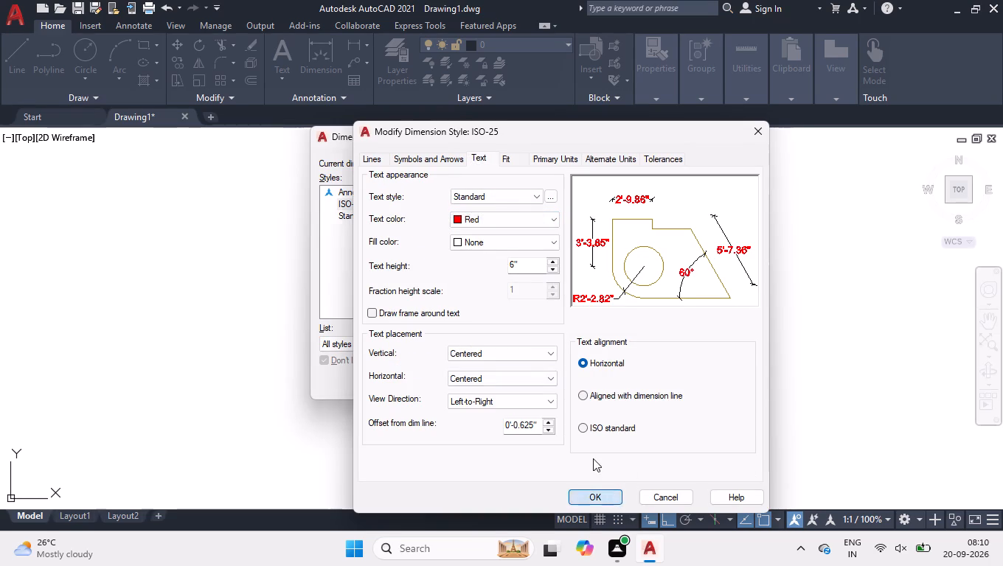
left_click(567, 387)
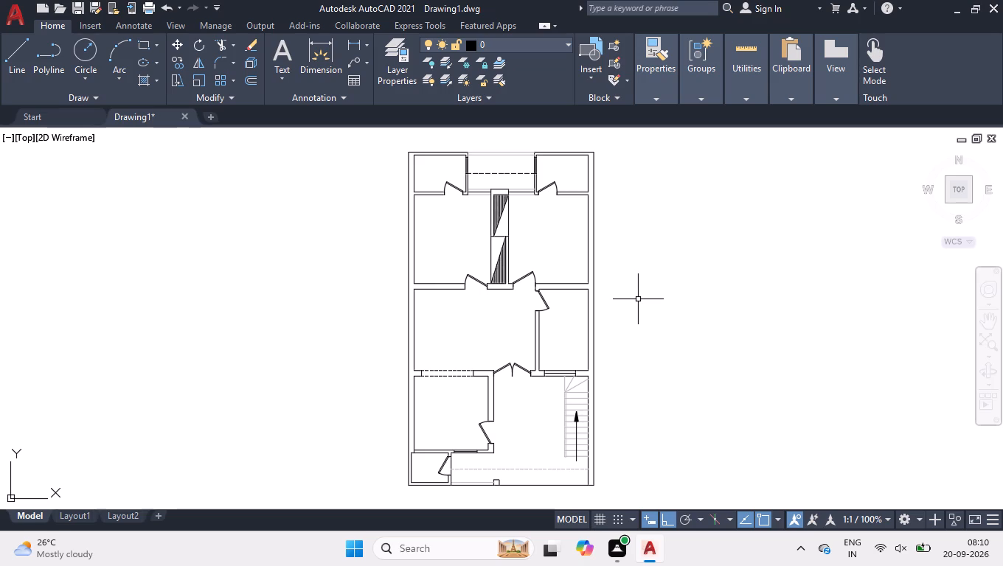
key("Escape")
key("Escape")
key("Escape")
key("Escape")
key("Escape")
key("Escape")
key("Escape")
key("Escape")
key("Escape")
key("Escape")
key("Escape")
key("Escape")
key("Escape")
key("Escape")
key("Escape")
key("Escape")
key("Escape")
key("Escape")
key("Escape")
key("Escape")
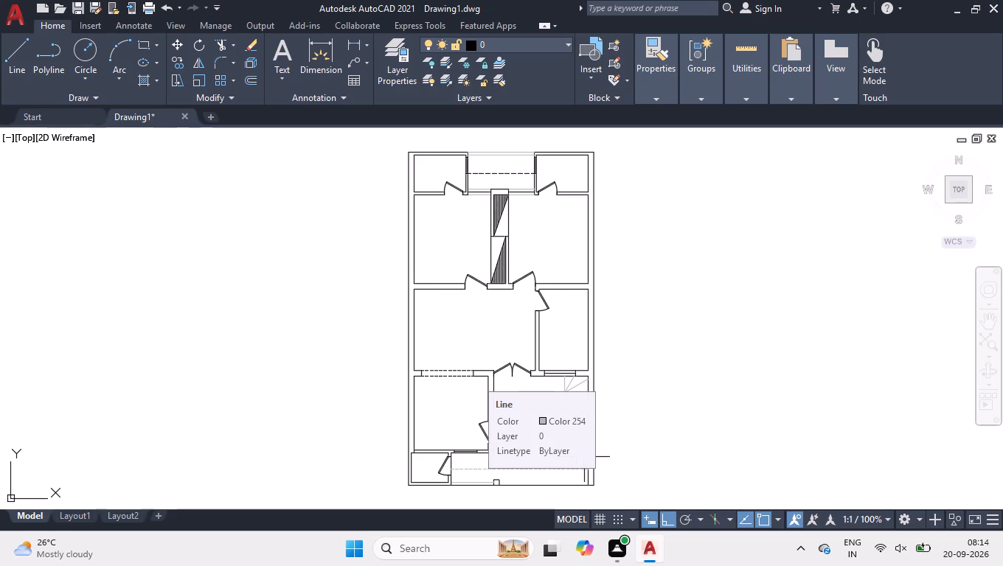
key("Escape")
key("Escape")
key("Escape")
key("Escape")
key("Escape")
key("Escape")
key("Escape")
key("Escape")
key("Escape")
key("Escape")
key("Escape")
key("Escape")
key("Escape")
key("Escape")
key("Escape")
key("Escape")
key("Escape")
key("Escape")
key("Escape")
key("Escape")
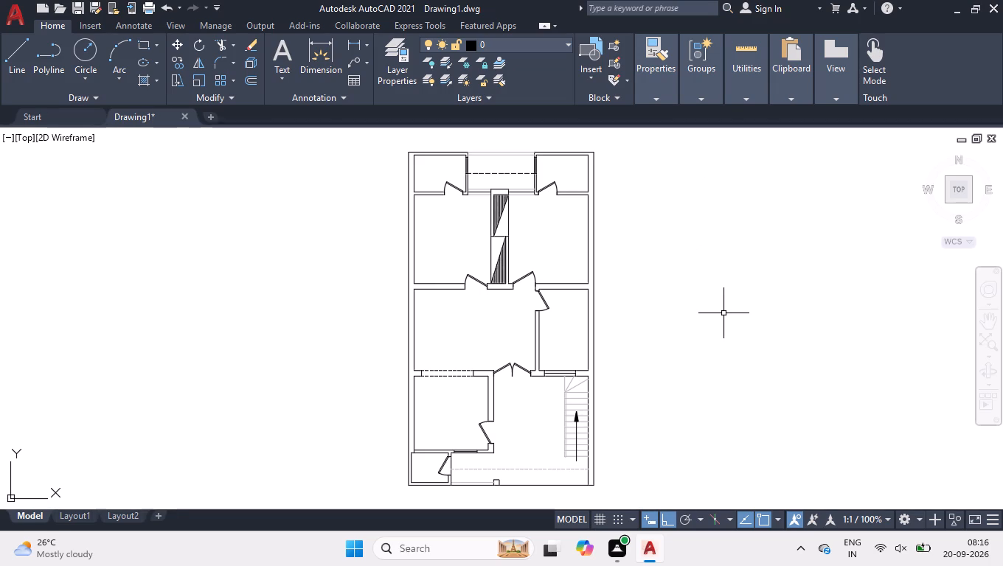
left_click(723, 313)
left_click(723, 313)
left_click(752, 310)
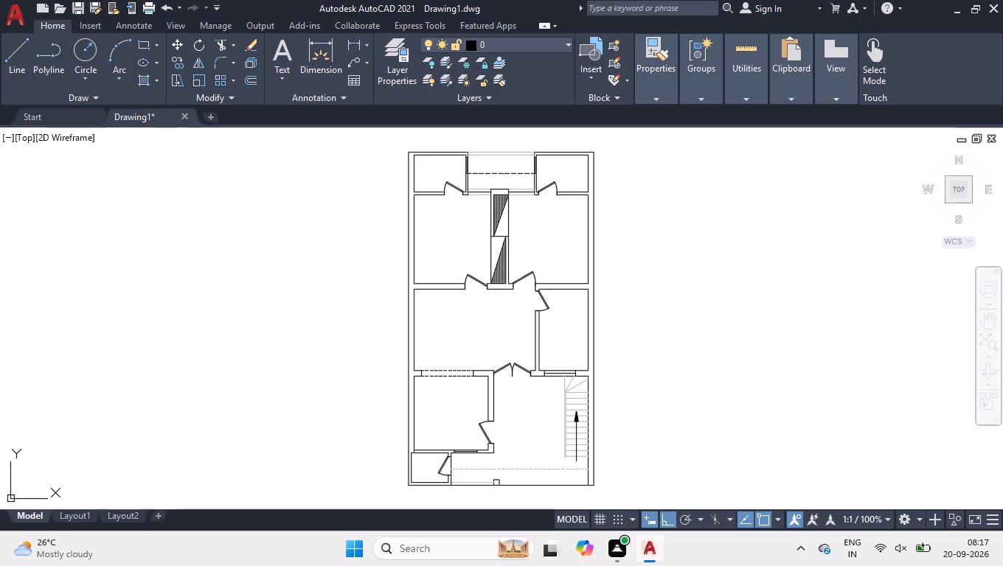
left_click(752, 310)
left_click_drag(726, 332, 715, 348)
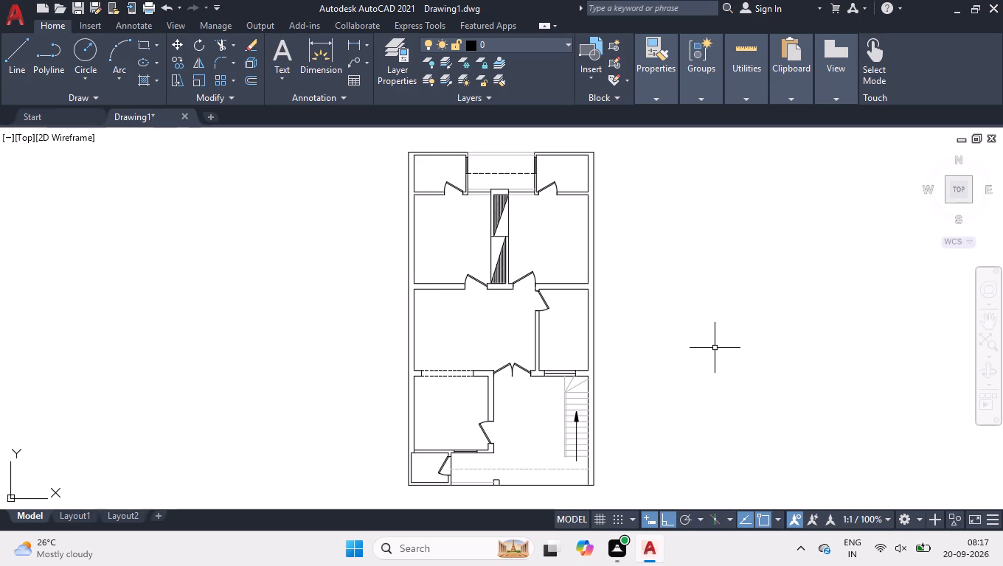
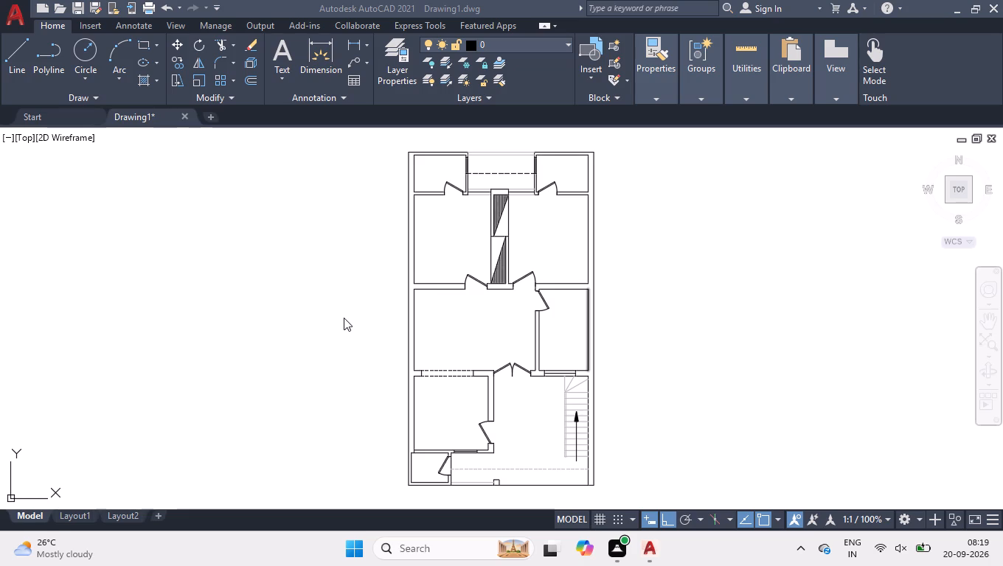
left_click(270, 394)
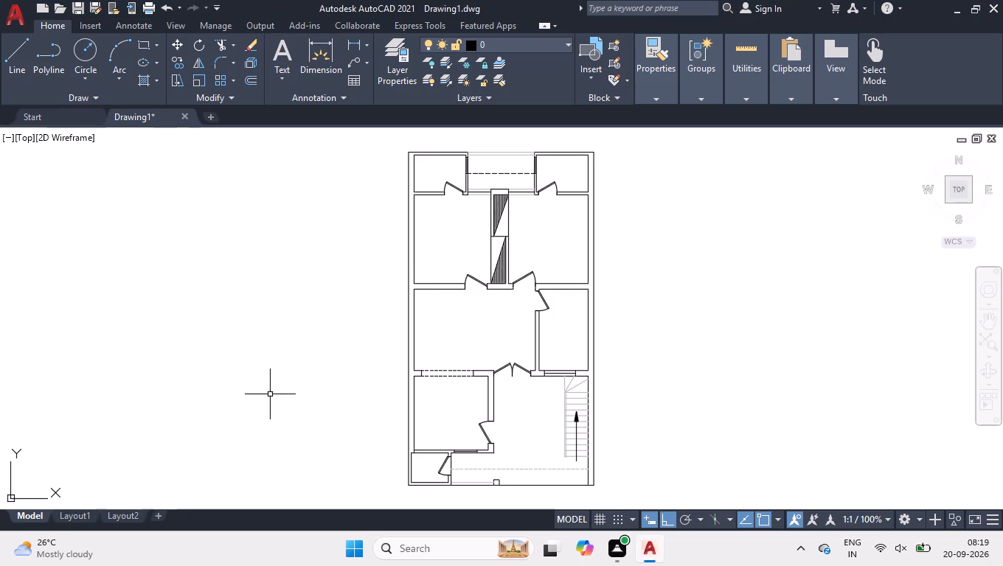
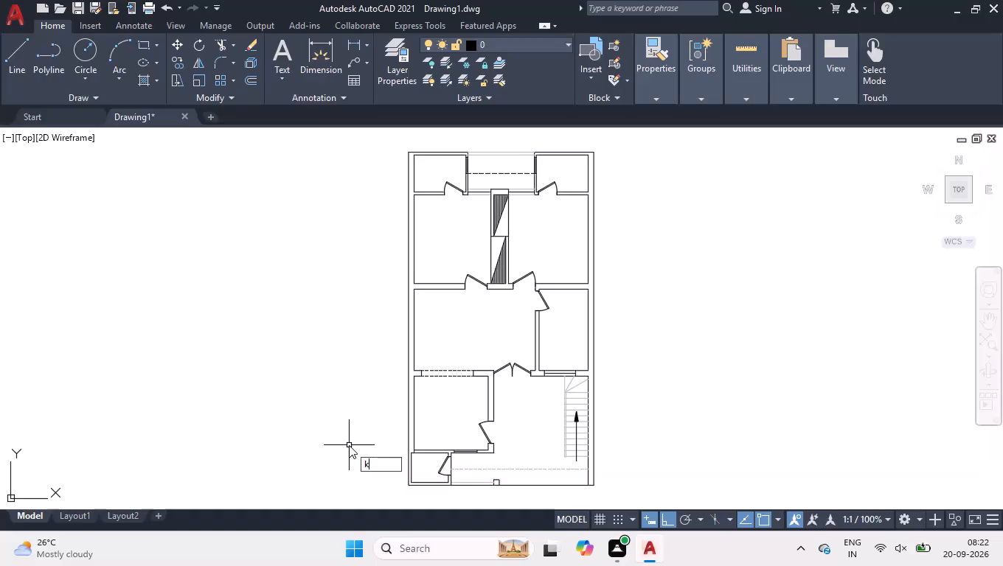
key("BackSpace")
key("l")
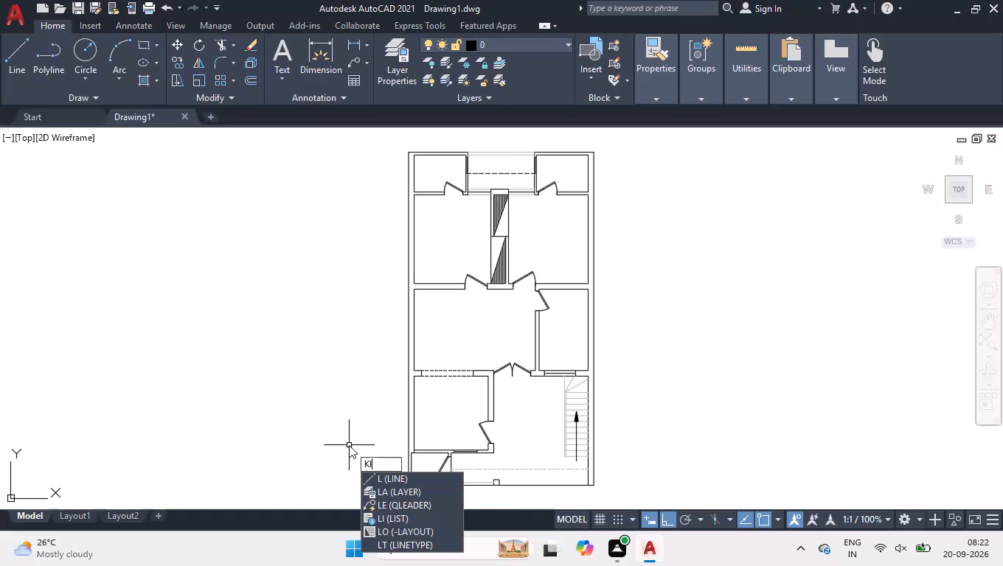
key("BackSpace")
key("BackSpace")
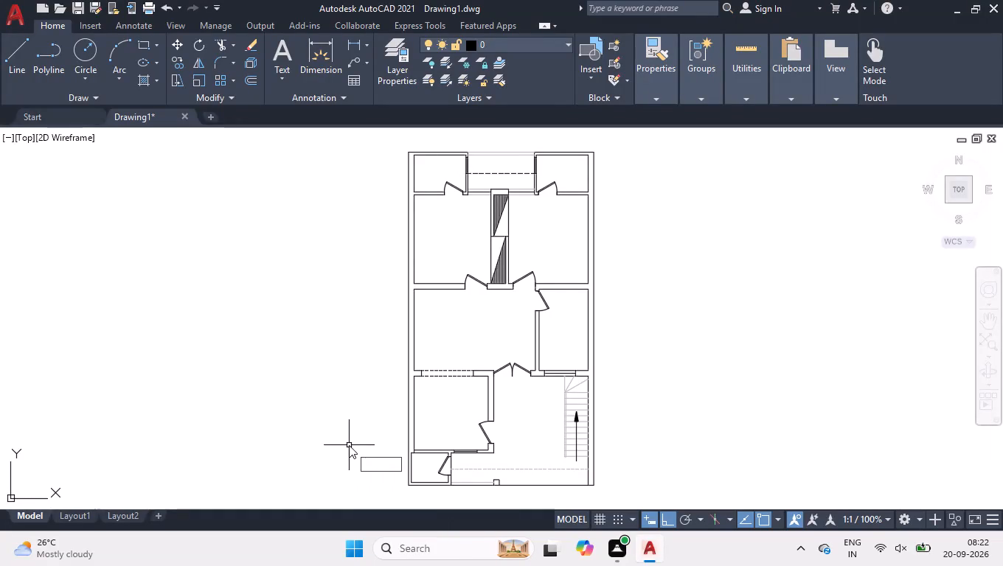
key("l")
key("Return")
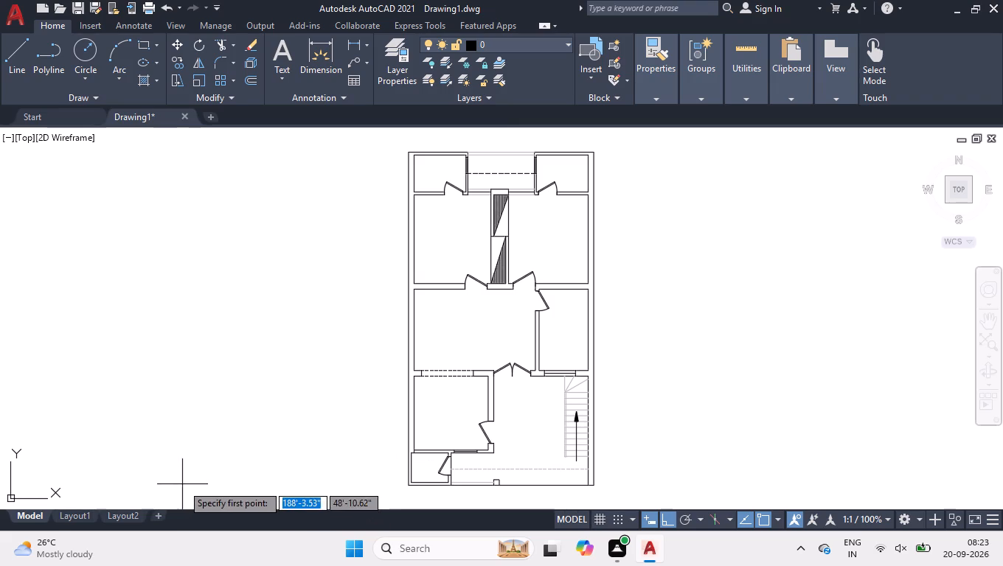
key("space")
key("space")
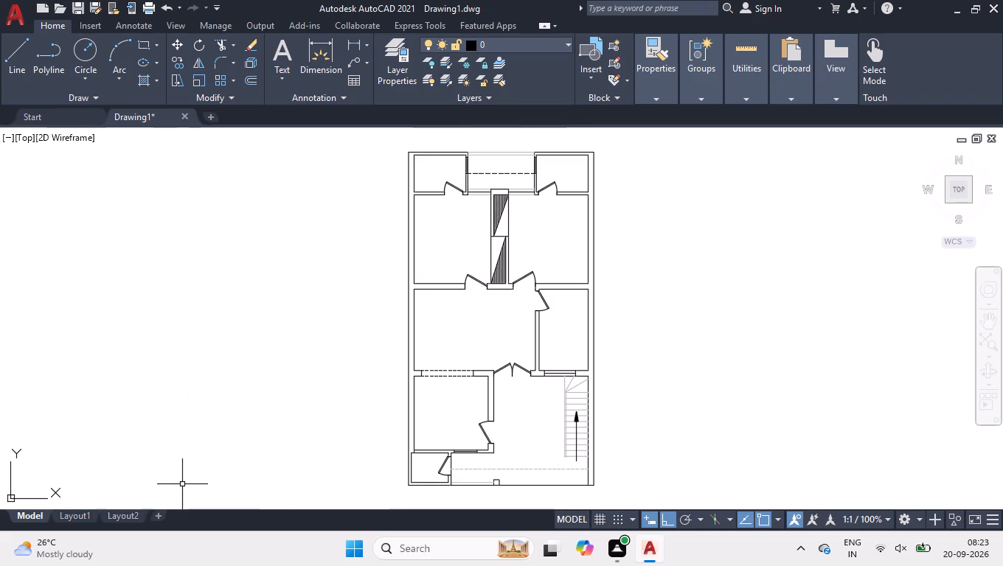
Insert the Bed - Queen block from DesignCenter into the empty drawing area beside the floor plan.
key("ctrl+2")
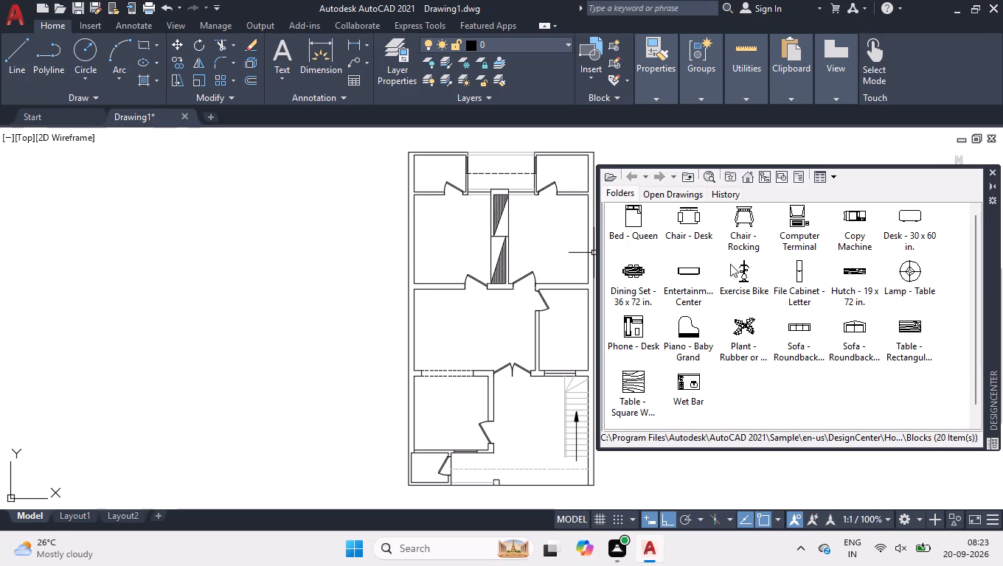
left_click(645, 215)
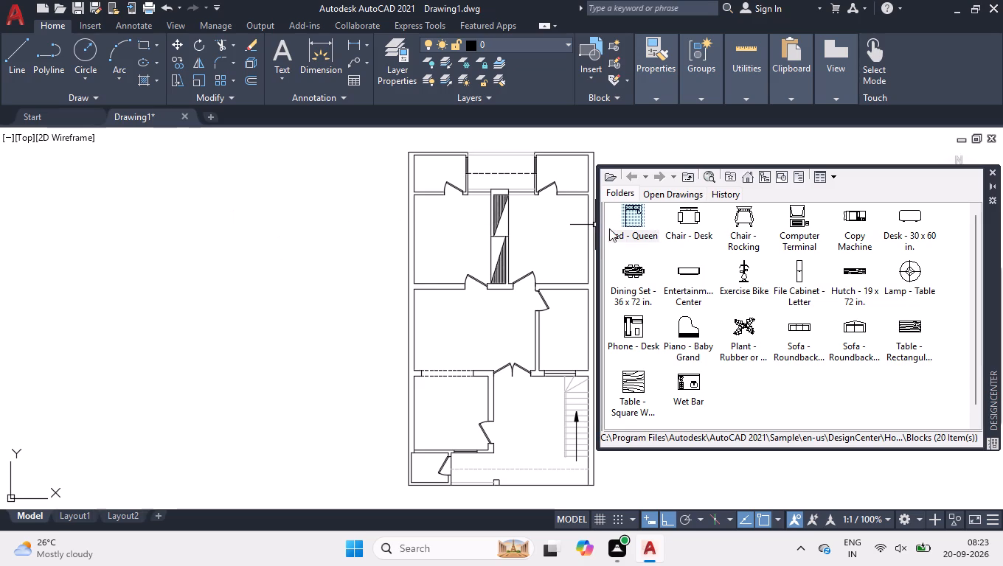
left_click_drag(639, 210, 86, 259)
left_click_drag(86, 259, 629, 217)
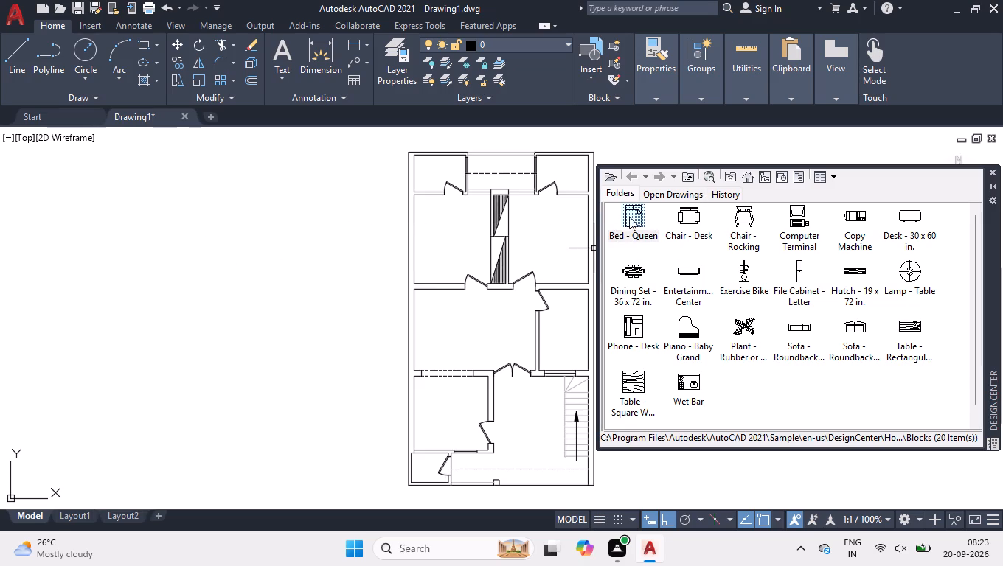
left_click_drag(629, 217, 629, 202)
double_click(629, 202)
left_click_drag(629, 202, 247, 168)
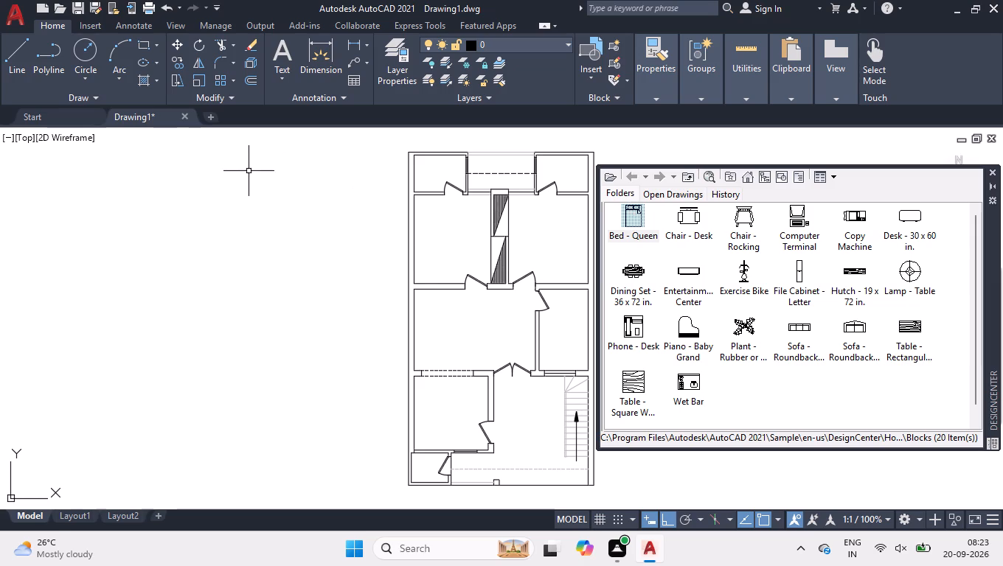
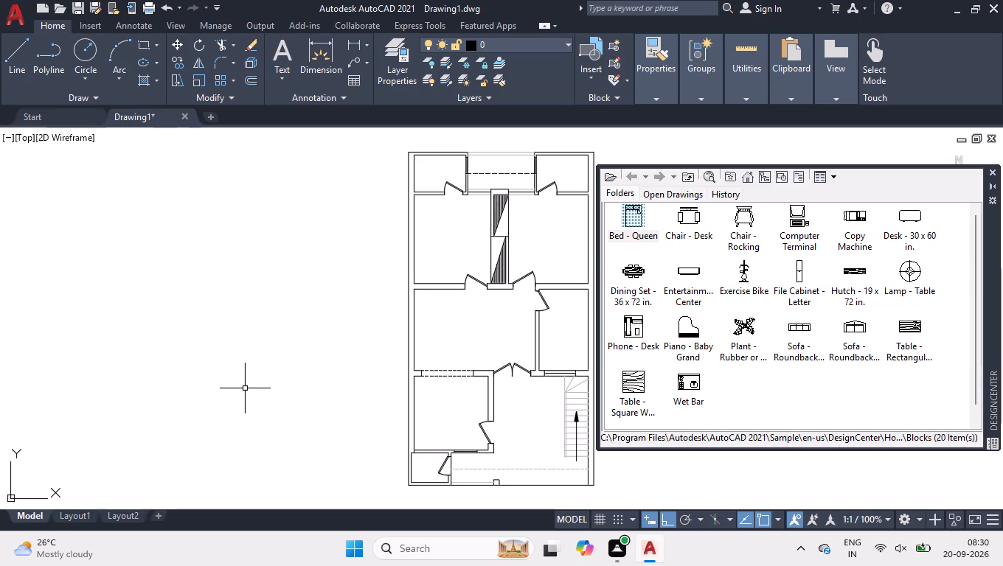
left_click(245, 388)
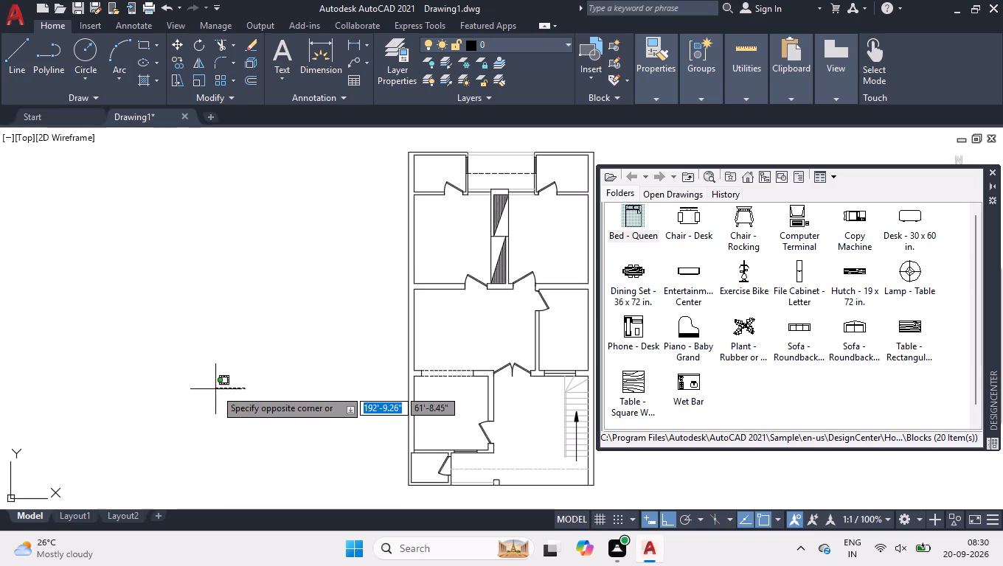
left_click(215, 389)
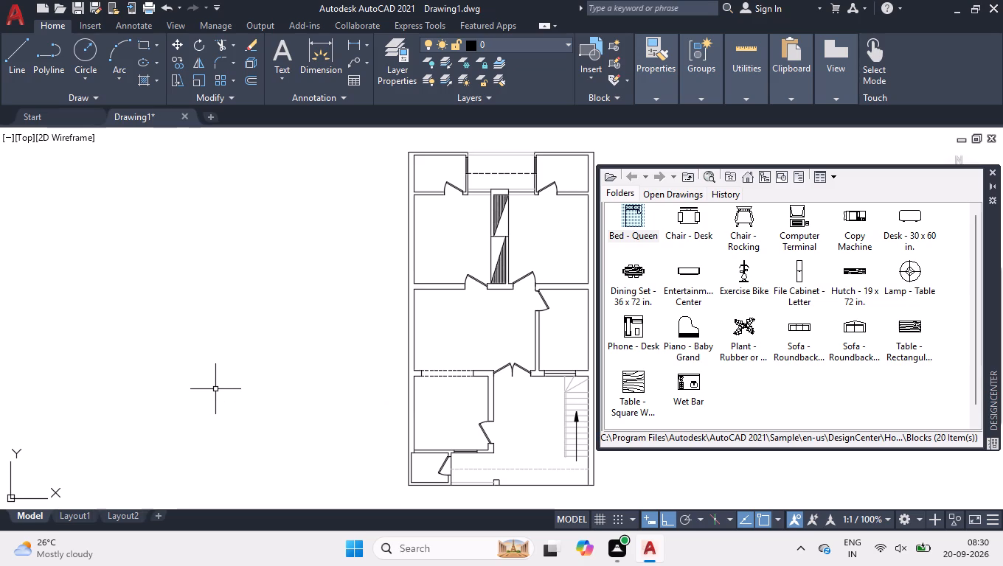
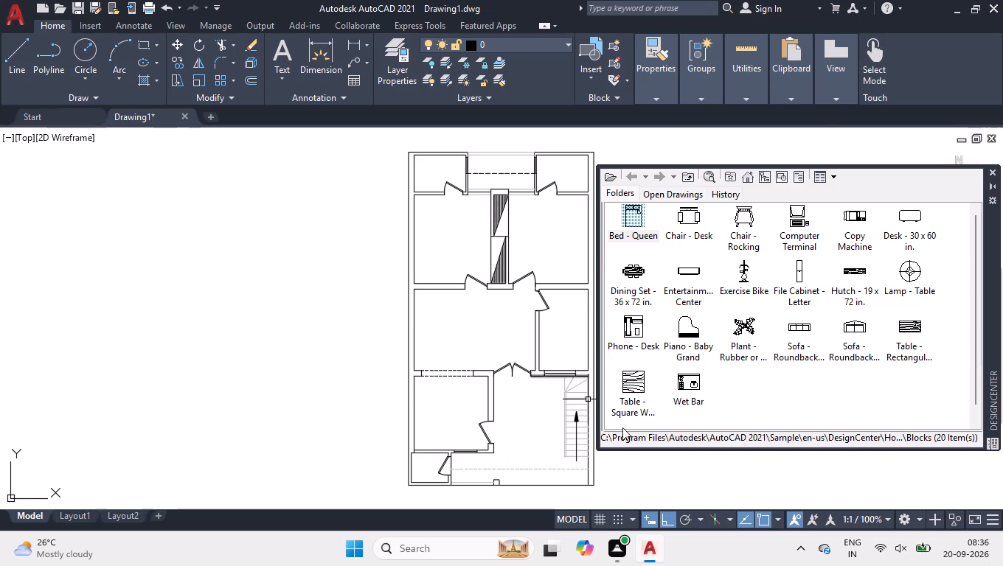
Insert the Bed - Queen block at scale 1 and rotation 0 in the empty space left of the floor plan.
left_click_drag(633, 221, 397, 269)
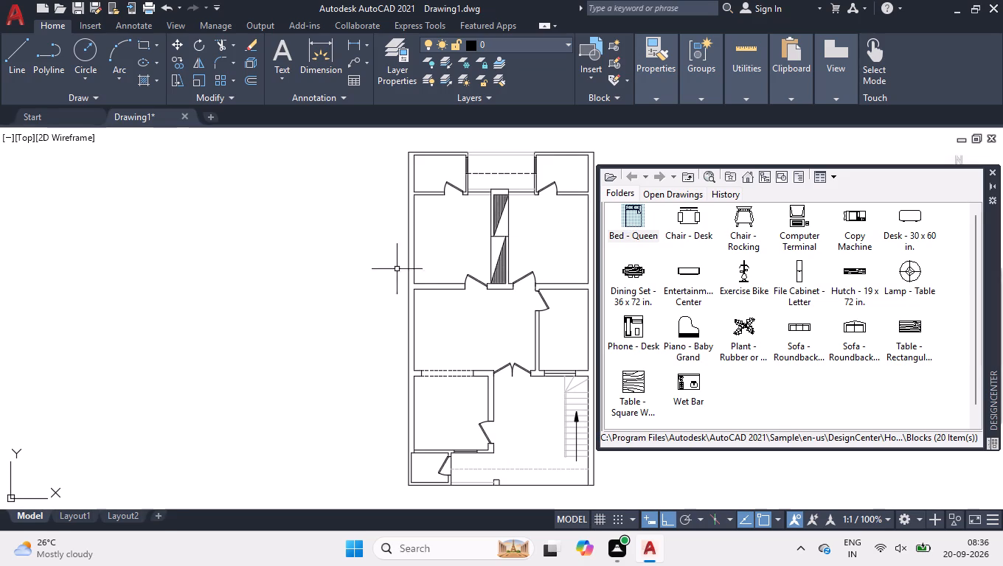
left_click_drag(397, 269, 246, 329)
double_click(632, 217)
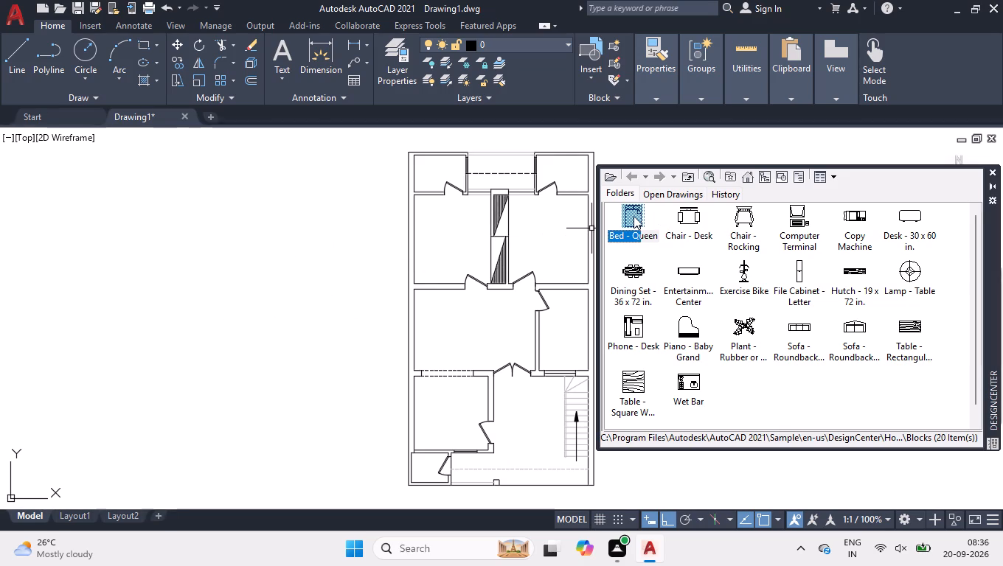
double_click(634, 216)
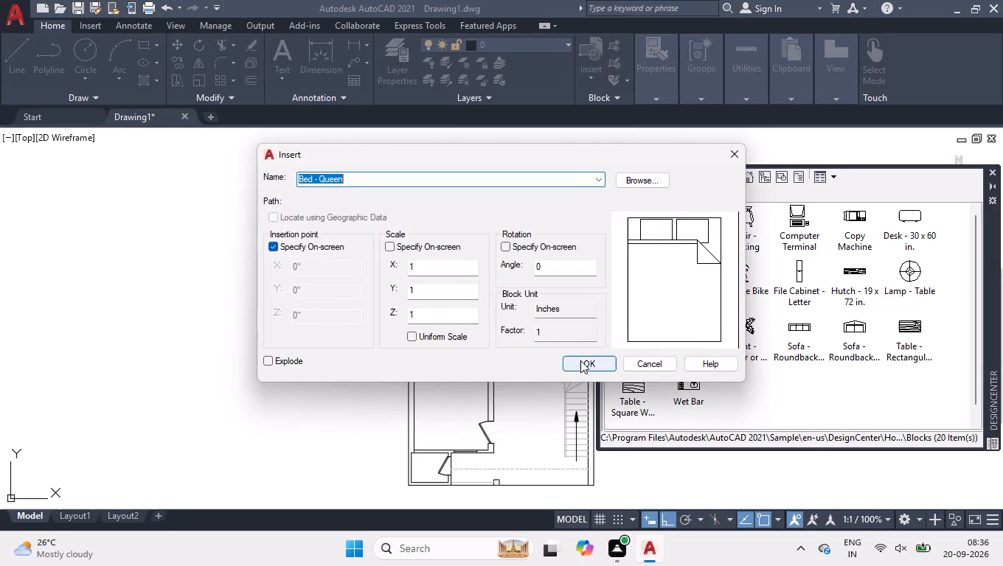
left_click(581, 360)
left_click(244, 319)
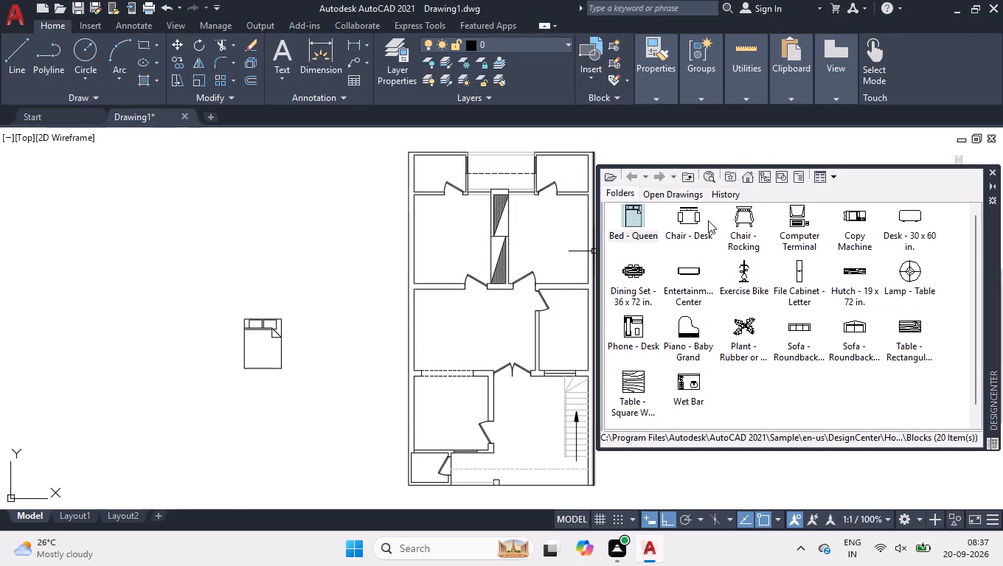
Insert the three-seat Sofa - Roundback block outside the floor plan, just above the queen bed.
left_click_drag(743, 220, 257, 195)
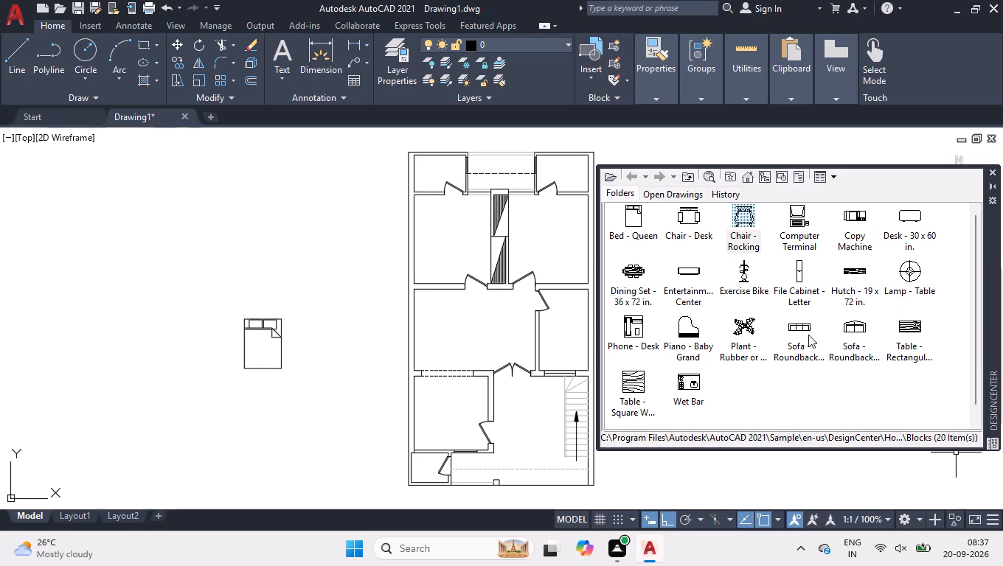
left_click_drag(800, 326, 247, 240)
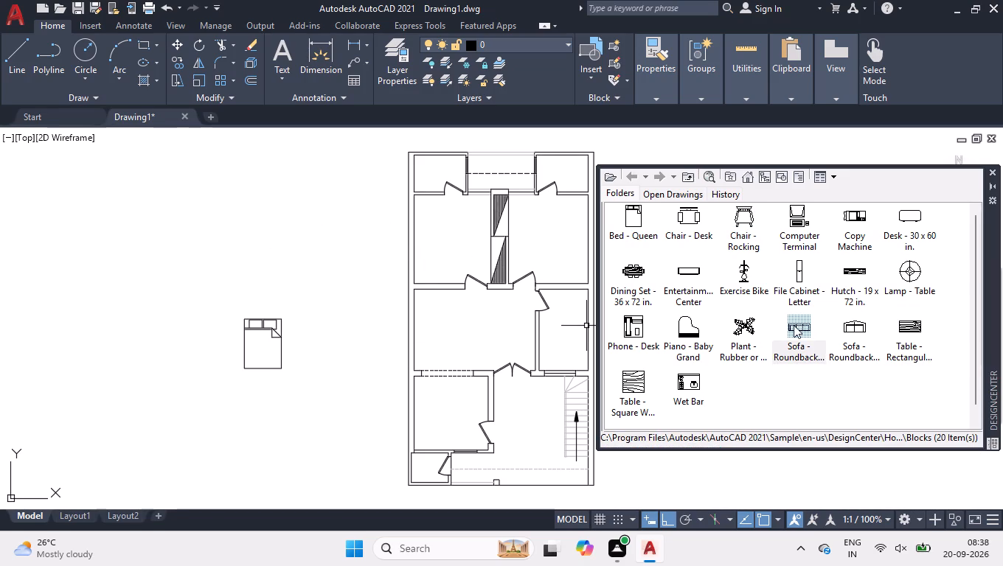
double_click(794, 324)
key("Return")
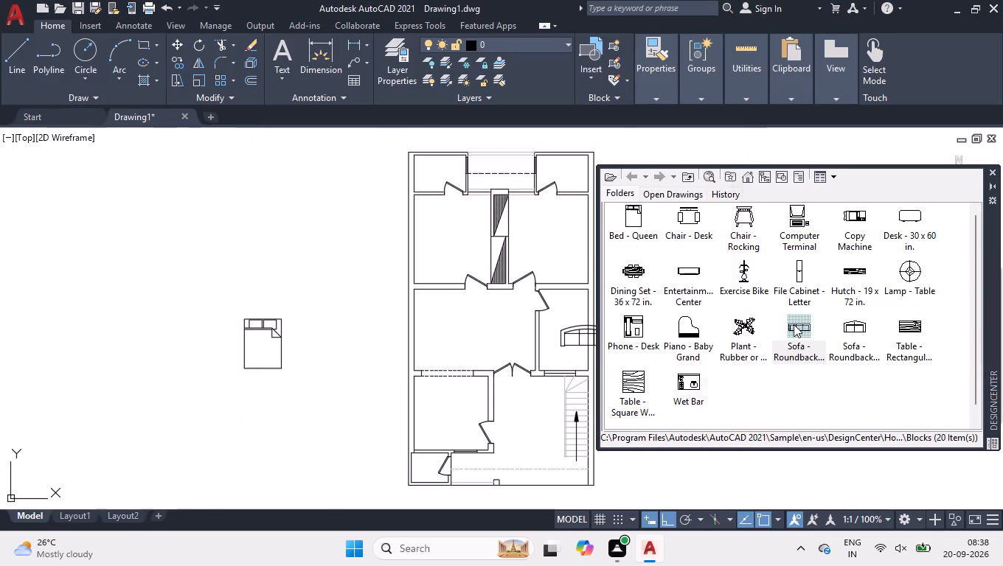
left_click(284, 270)
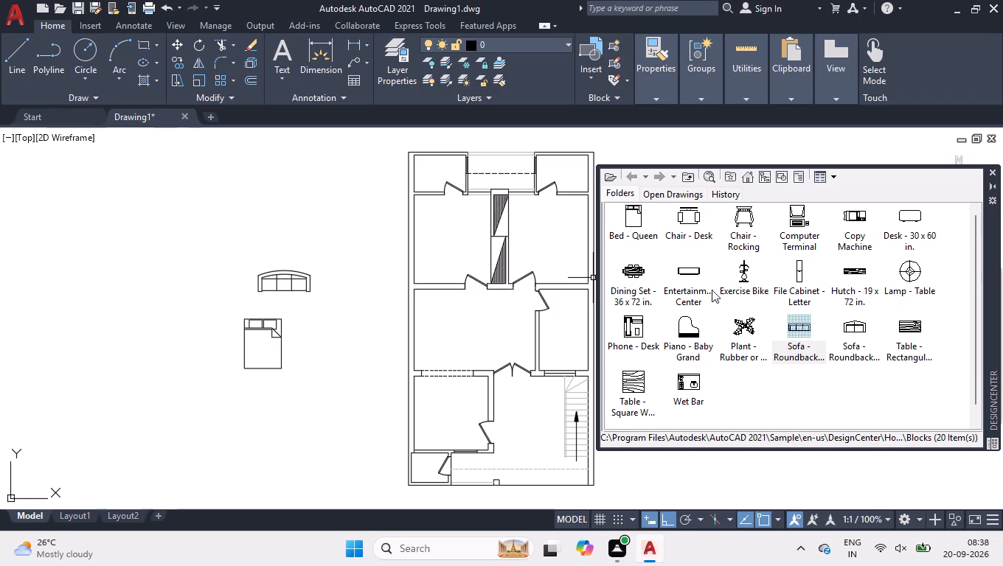
Insert the Dining Set - 36 x 72 in. block at scale 1 and rotation 0, left of the sofa.
double_click(634, 271)
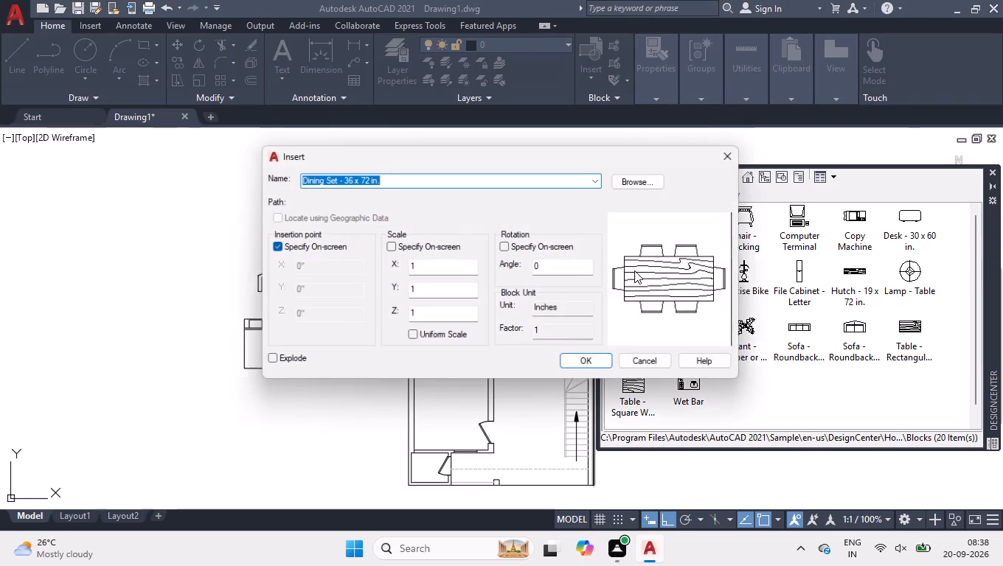
key("Return")
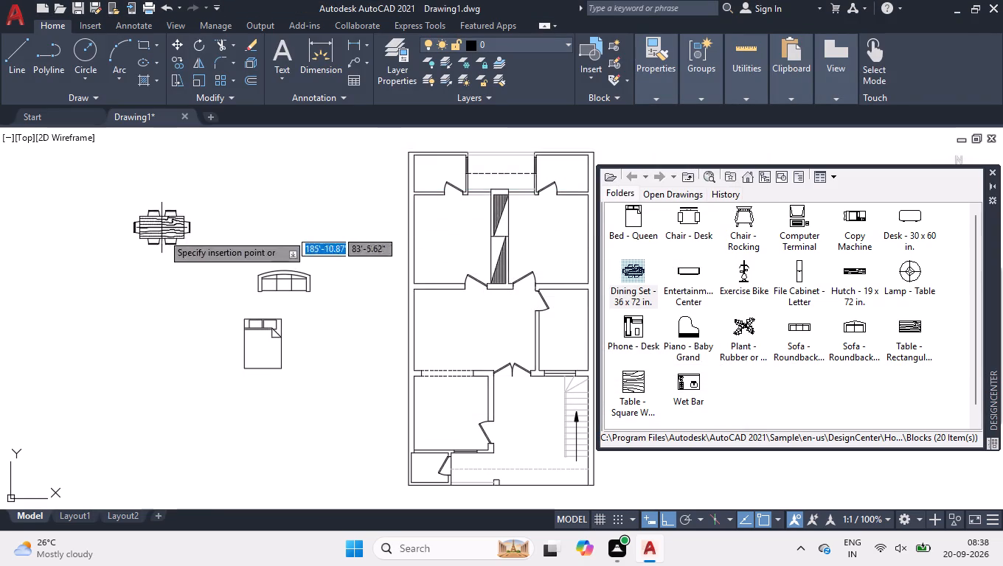
left_click(187, 281)
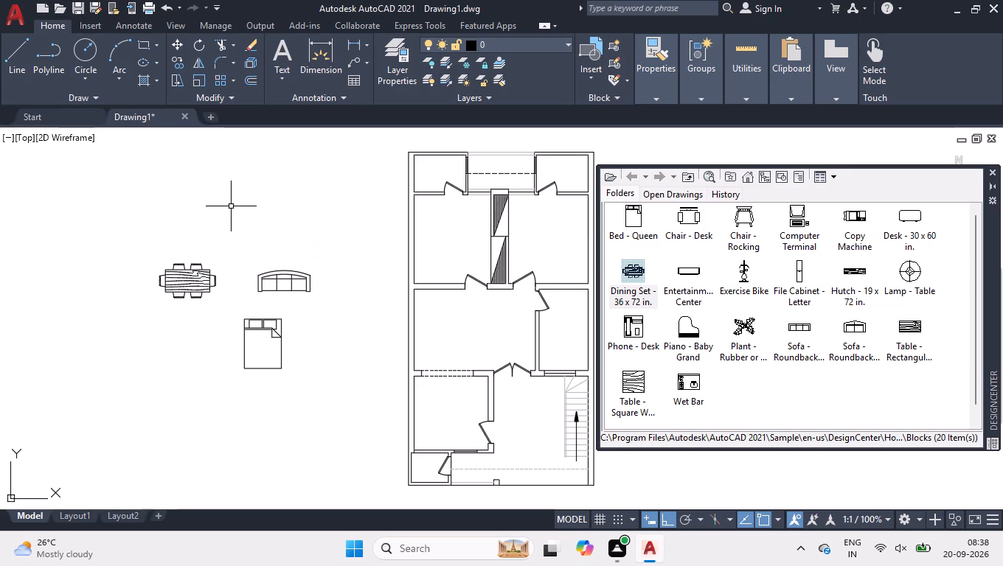
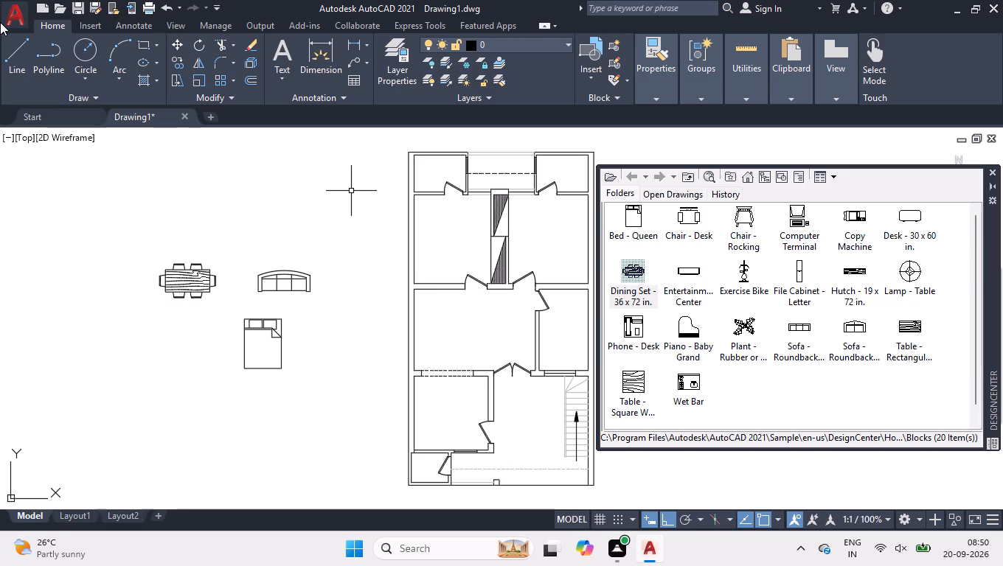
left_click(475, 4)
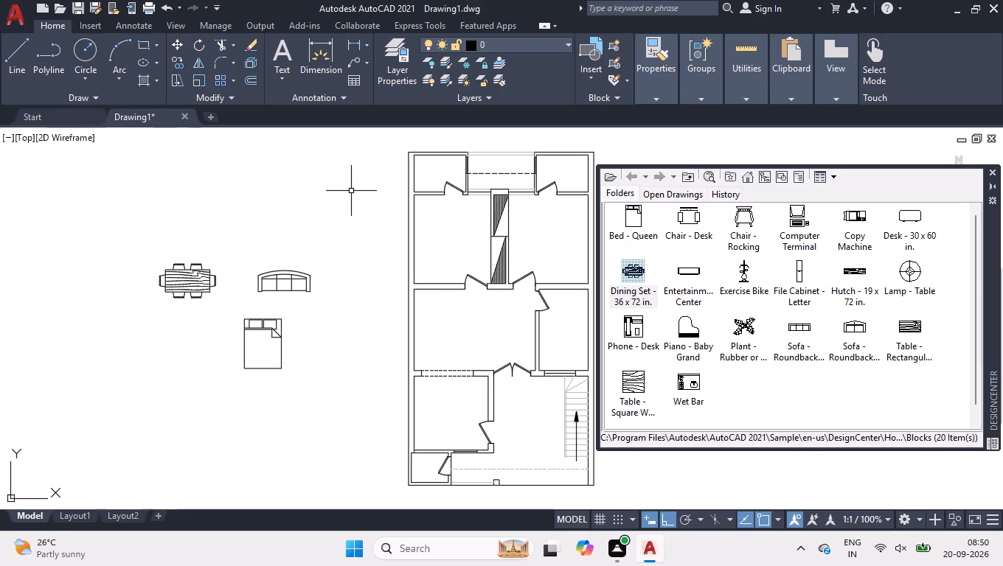
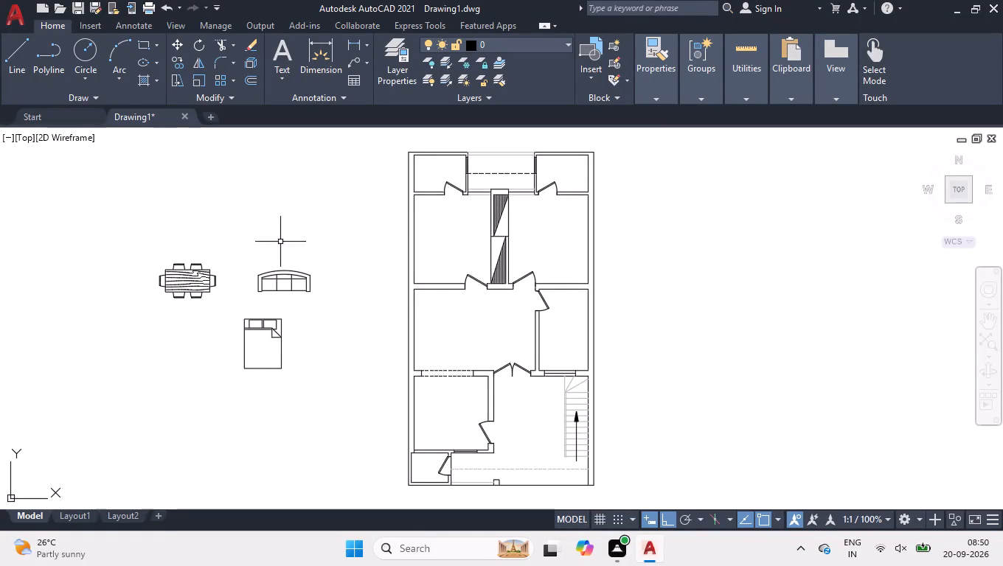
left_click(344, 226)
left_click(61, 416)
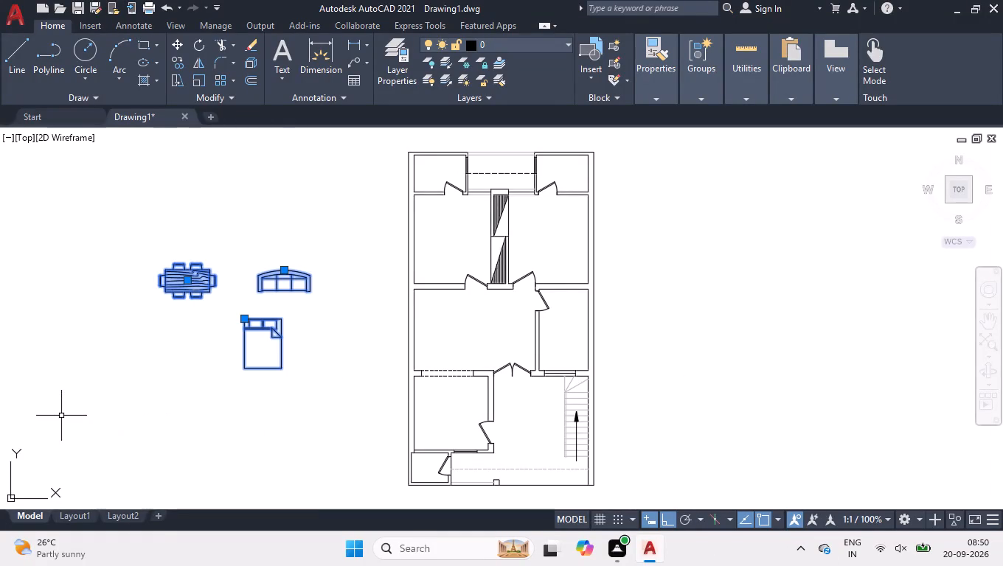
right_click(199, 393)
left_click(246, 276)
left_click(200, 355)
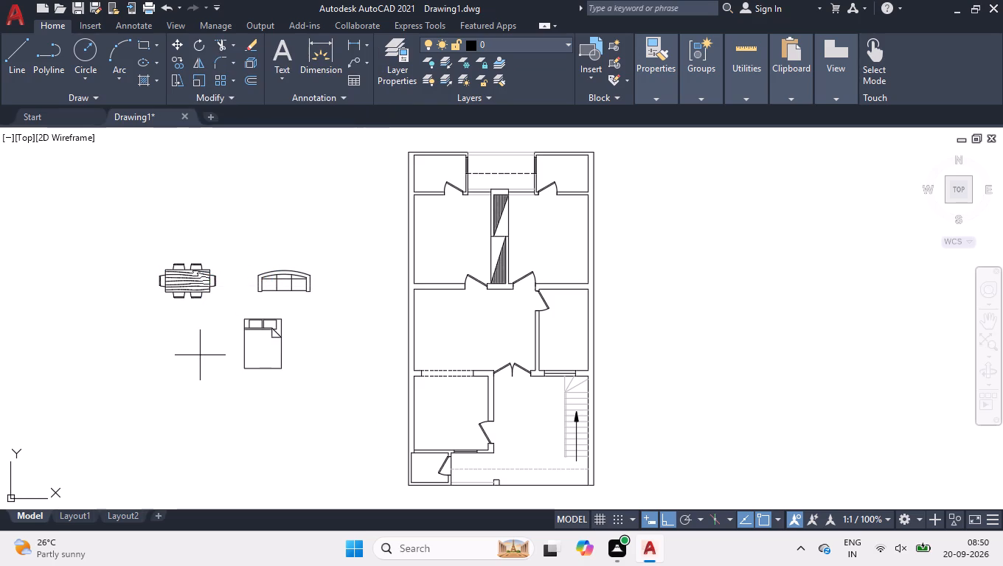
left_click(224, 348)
Move the six-seat dining set into the central hall of the floor plan, with polar tracking on, and clear the selection.
left_click(178, 285)
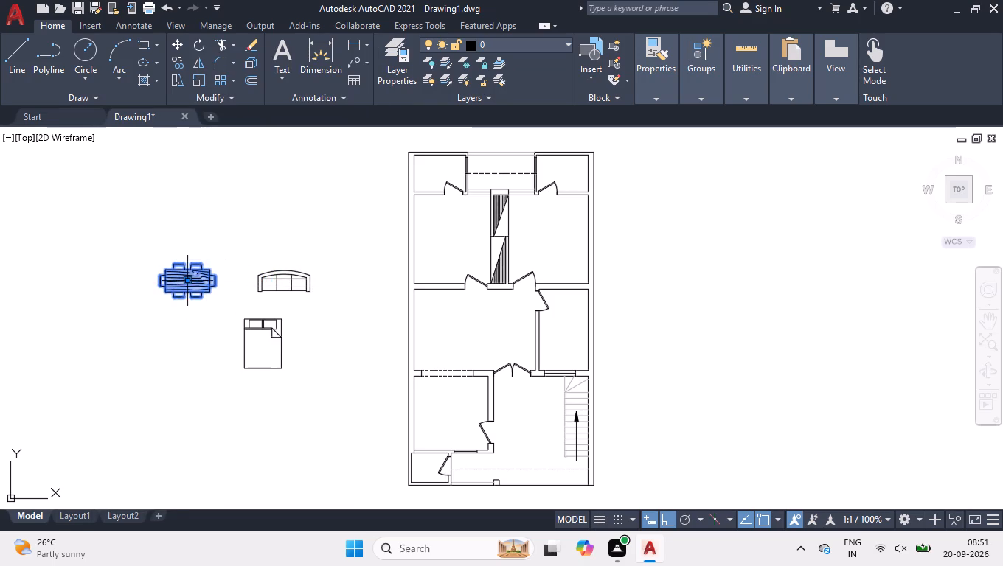
left_click(189, 281)
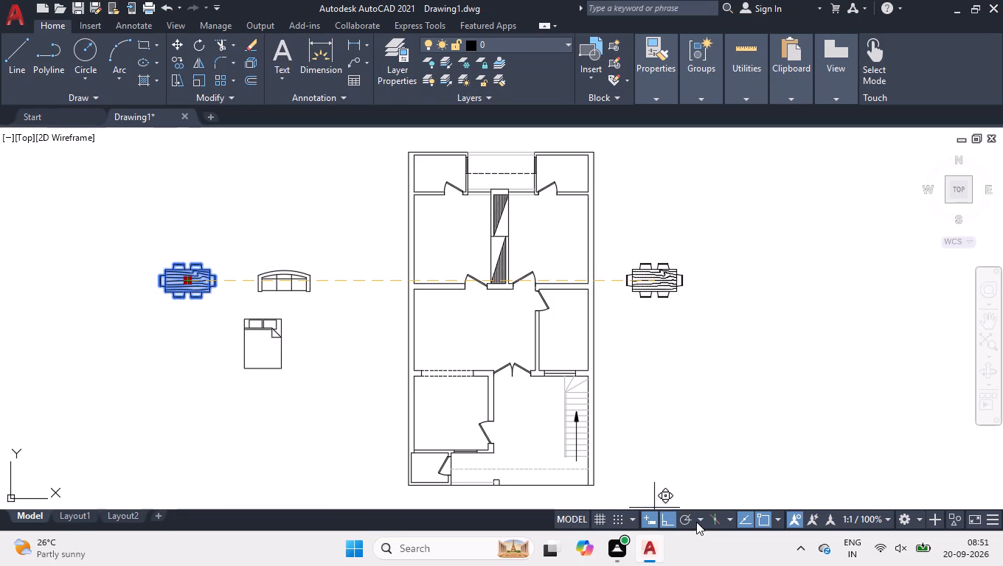
left_click(689, 522)
left_click(456, 329)
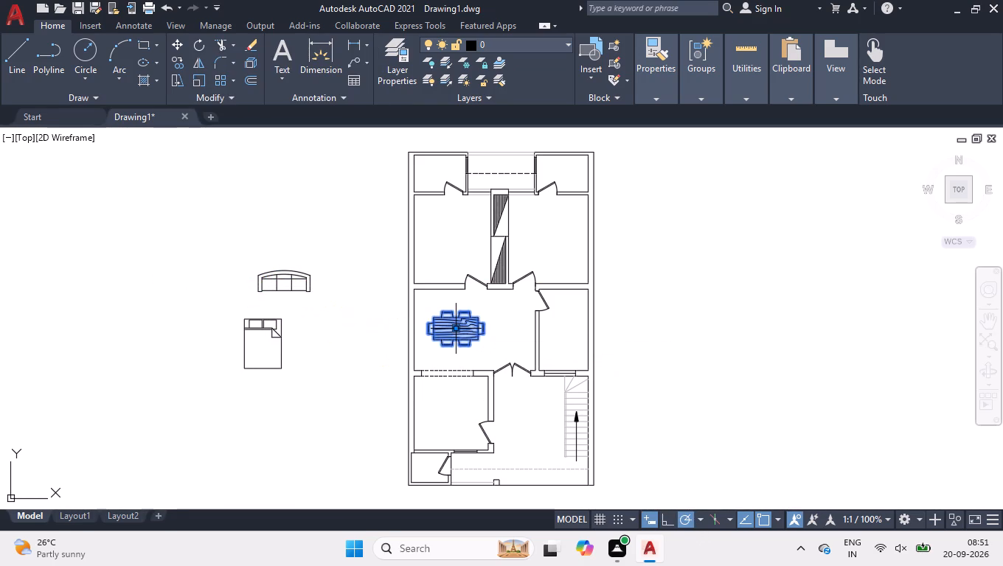
left_click(295, 343)
left_click(261, 355)
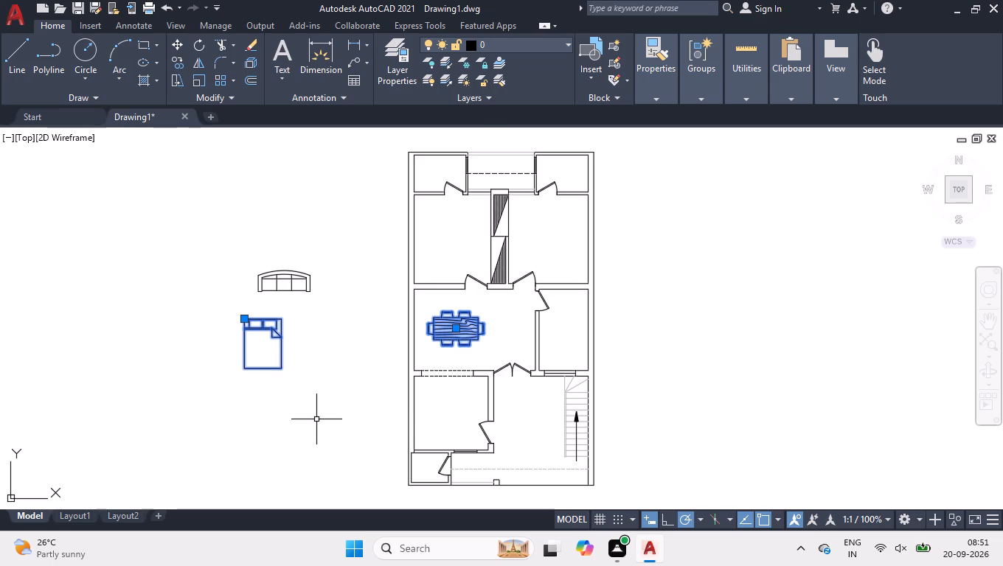
right_click(316, 419)
left_click(367, 305)
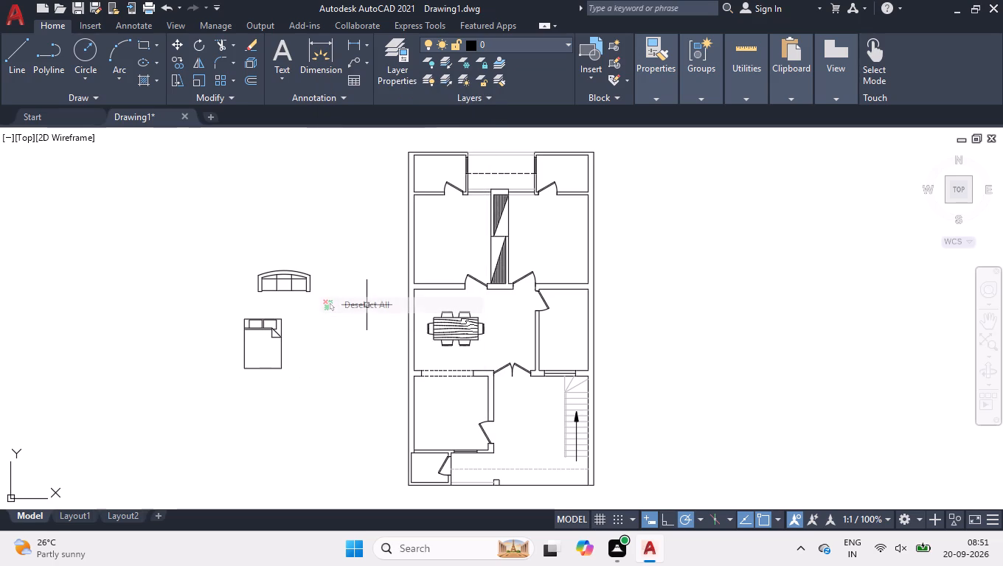
Rotate the queen bed block 90° clockwise with the Rotate command so its head faces the plan.
left_click_drag(324, 324, 319, 334)
left_click(251, 354)
type("ro")
key("Return")
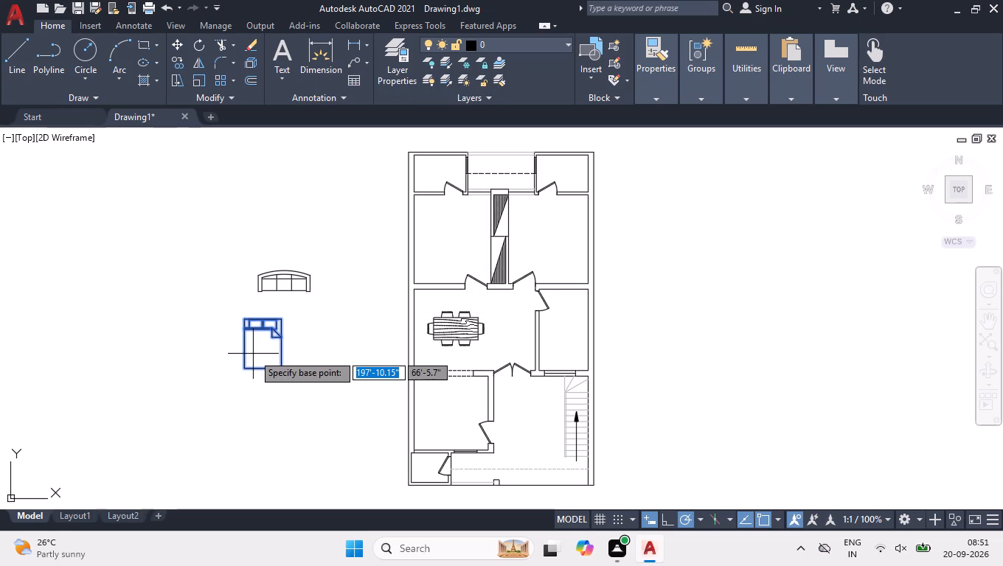
left_click(257, 314)
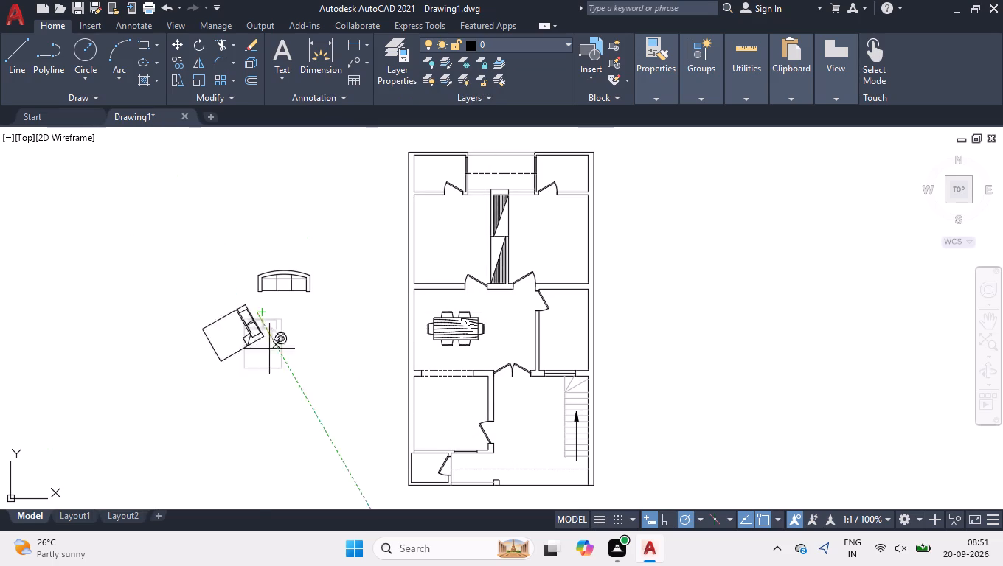
left_click(252, 411)
Move the rotated bed into the upper-right bedroom of the plan, with its headboard against the outer wall.
left_click(246, 320)
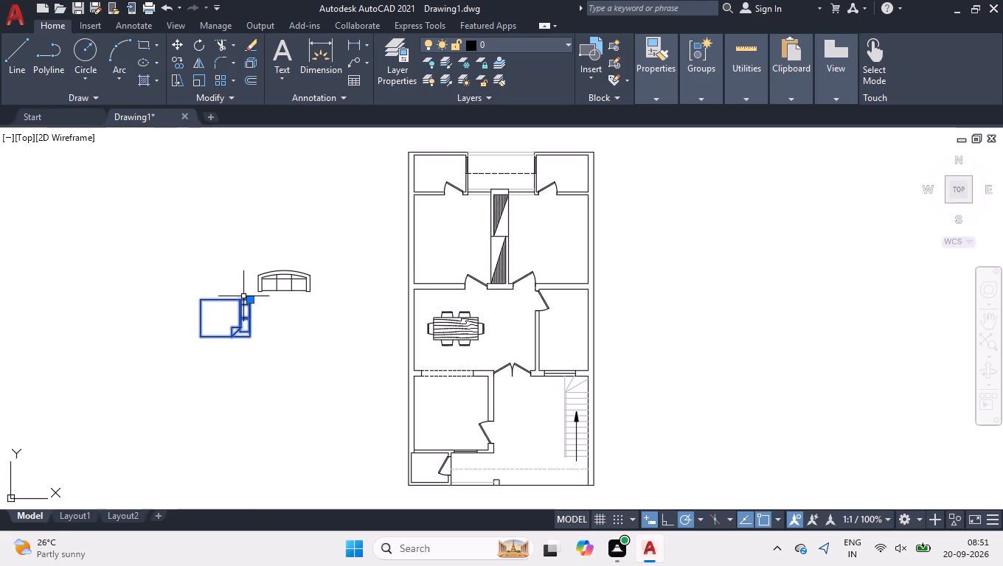
left_click(251, 301)
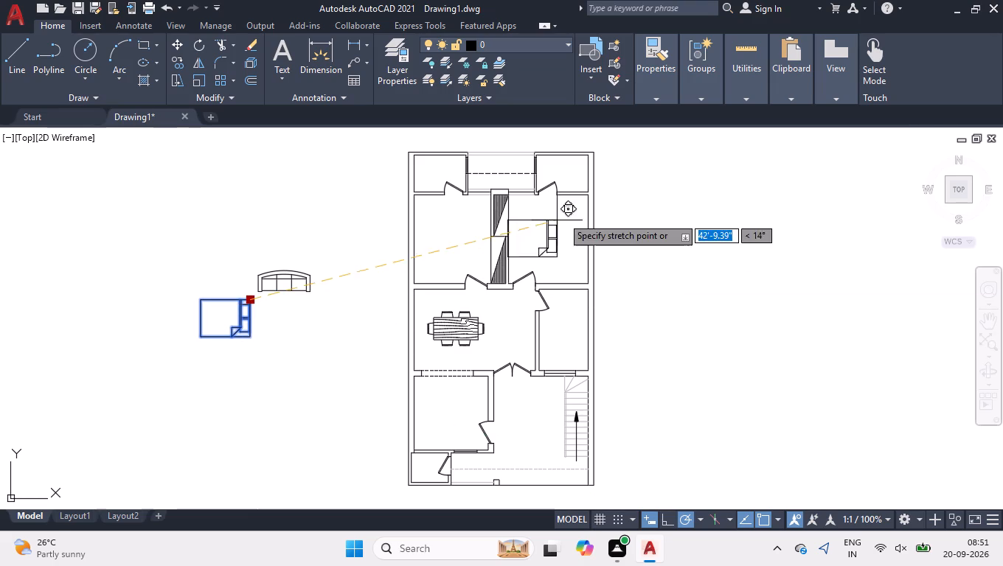
left_click(583, 220)
right_click(622, 230)
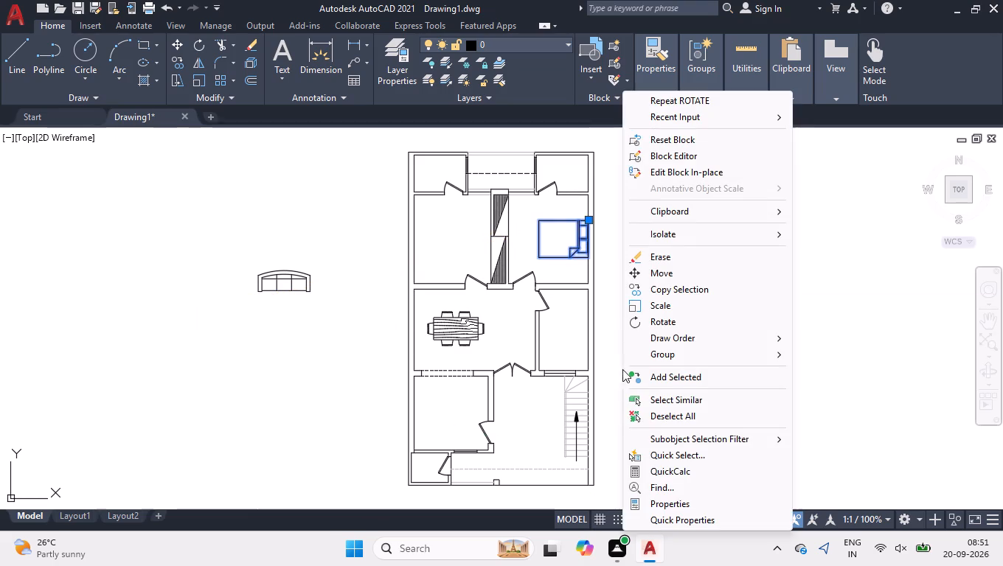
left_click(643, 415)
Delete the unused sofa block outside the floor plan.
left_click(296, 243)
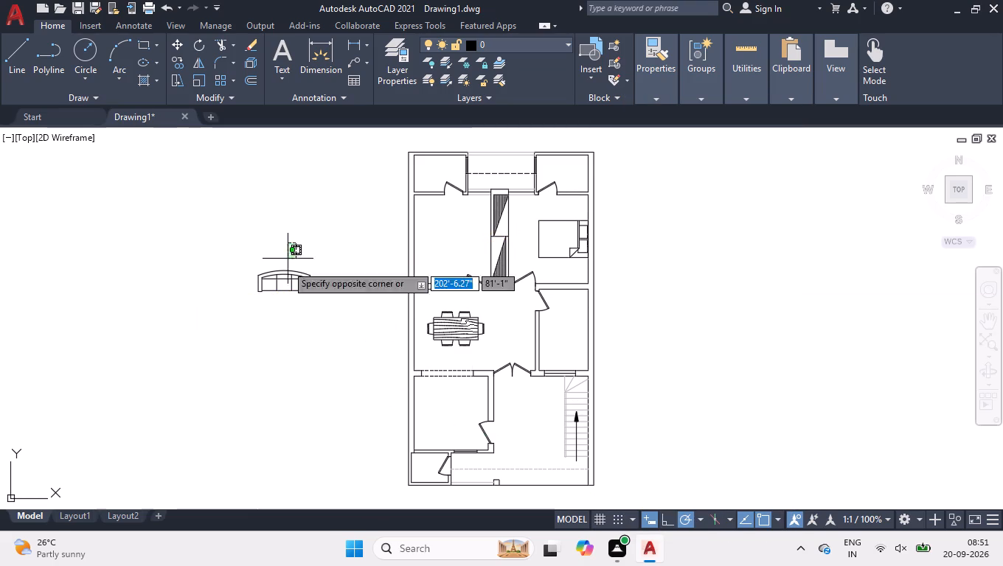
left_click_drag(277, 290, 277, 297)
key("Delete")
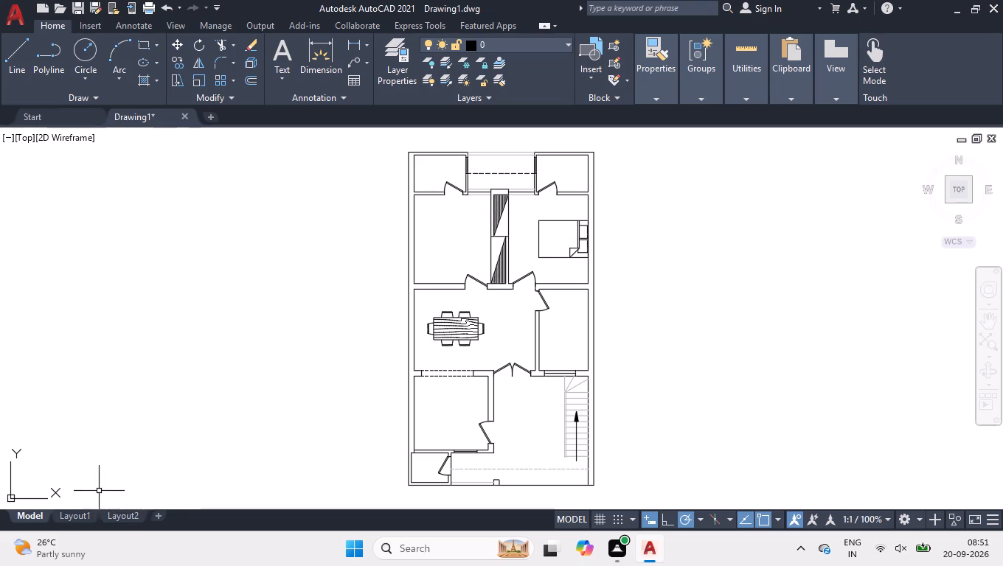
Switch to Layout1 and delete its default viewport from the sheet.
left_click(84, 519)
left_click(369, 338)
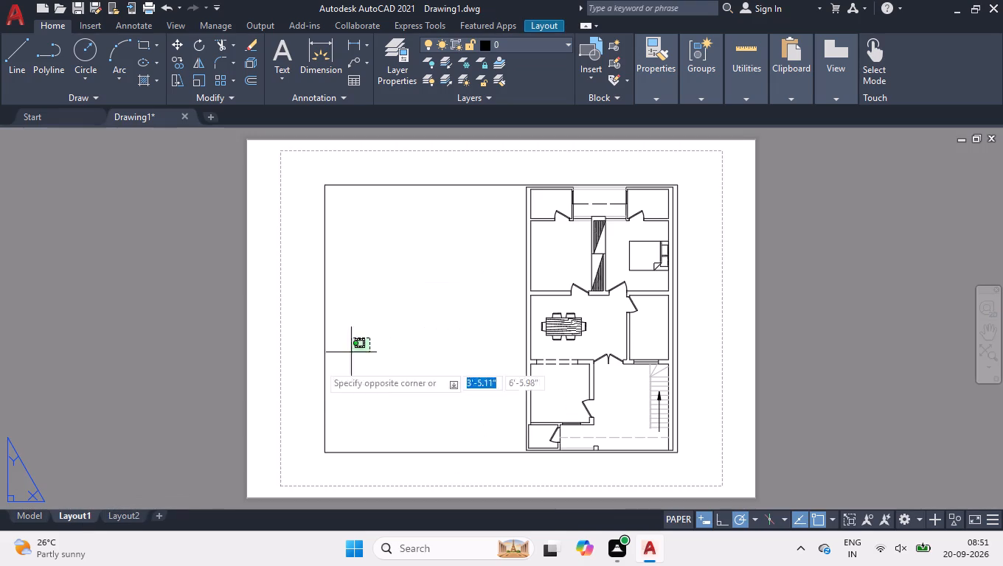
left_click(267, 374)
key("Delete")
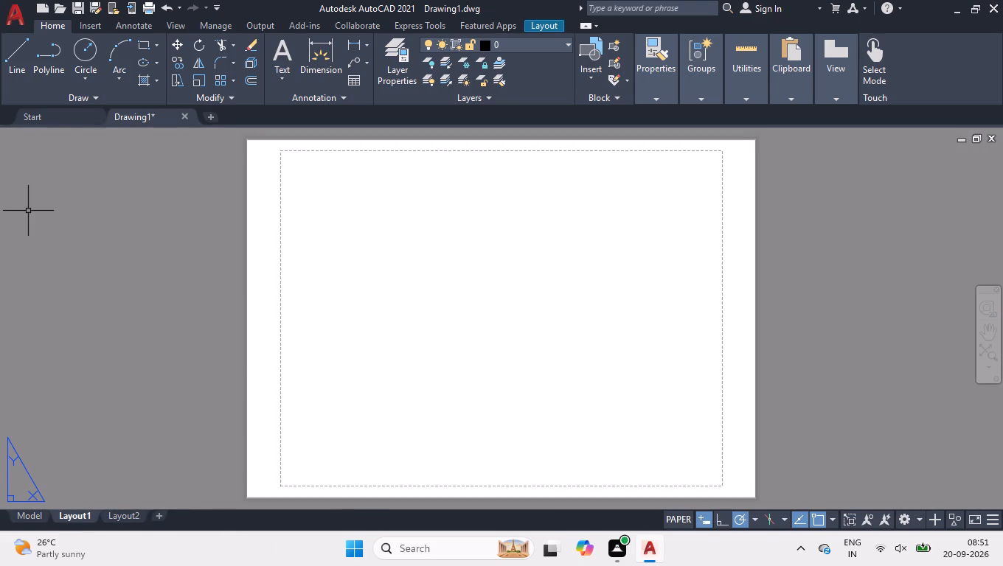
right_click(0, 268)
left_click(0, 268)
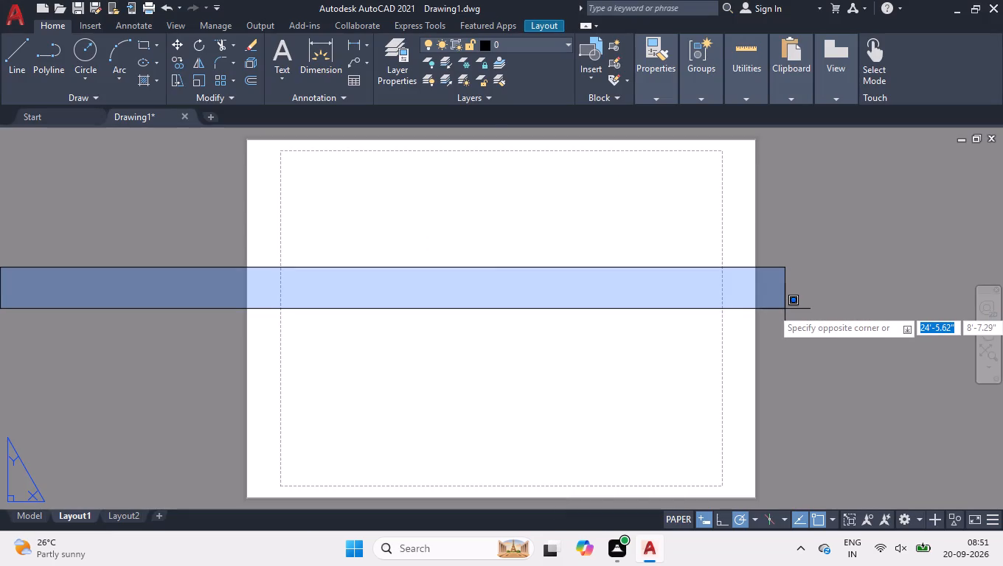
left_click(594, 443)
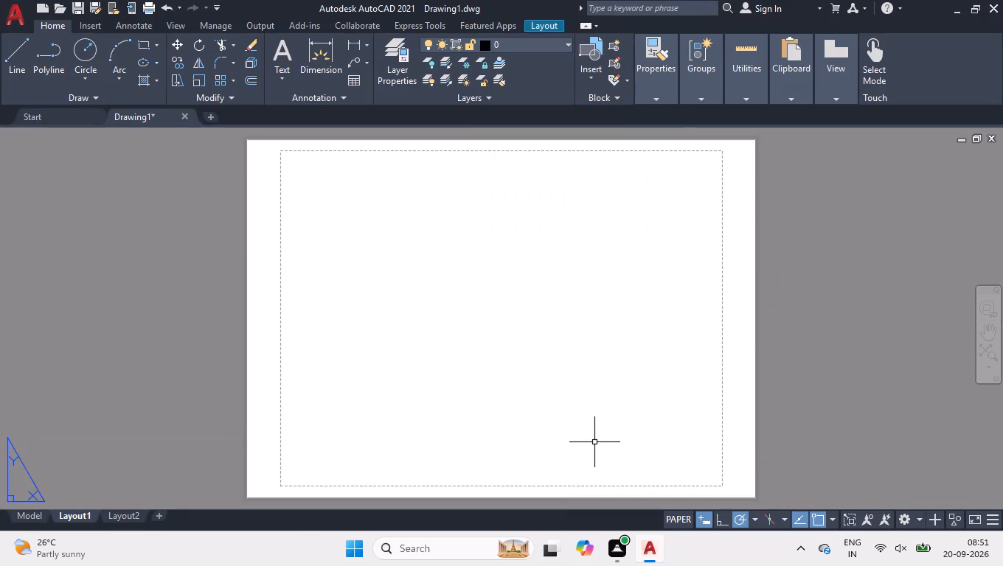
Modify the Layout1 page setup to use DWG To PDF.pc3, ISO full bleed A3 (420 x 297 mm) paper and Custom shaded viewport quality.
right_click(78, 510)
right_click(70, 514)
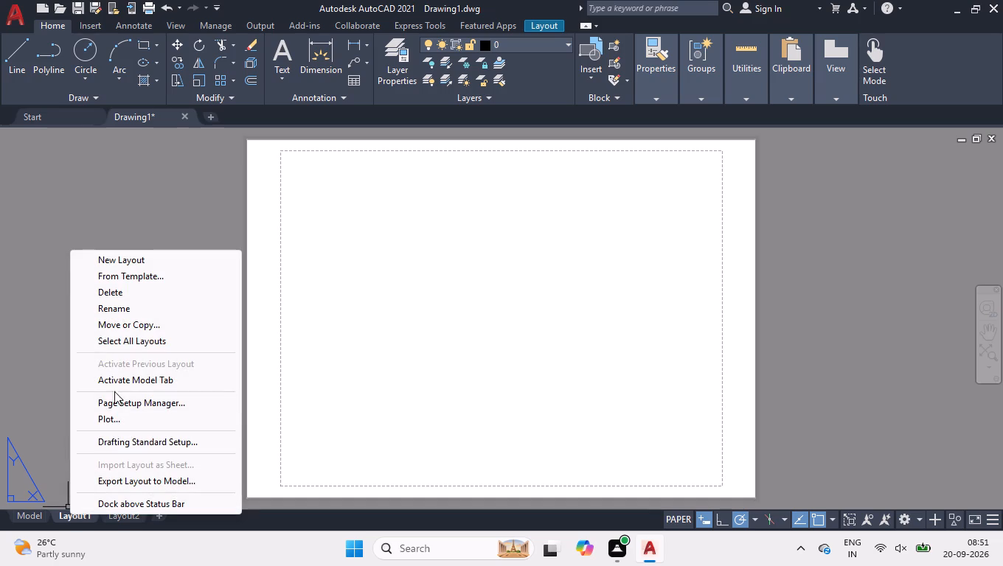
left_click(152, 396)
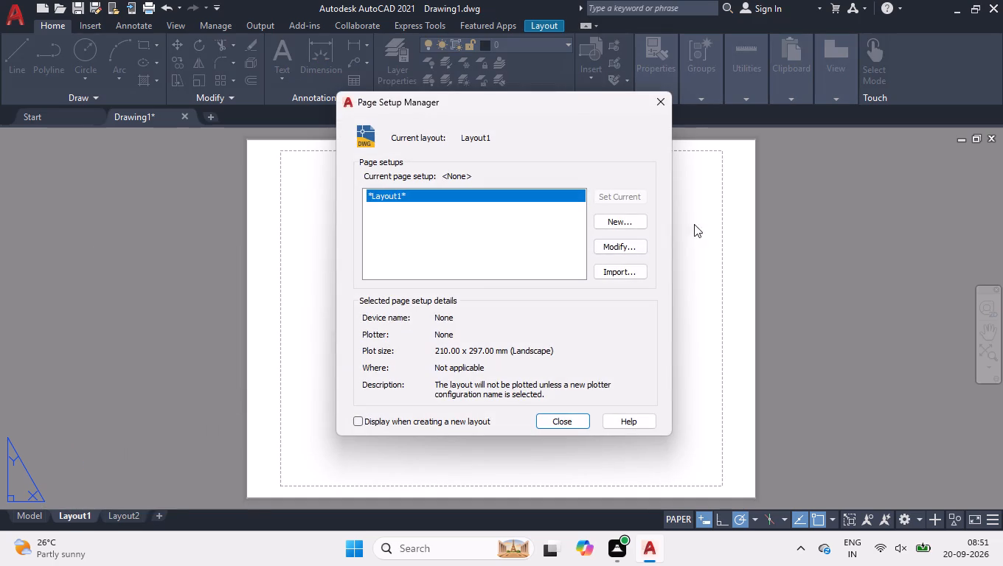
left_click(632, 246)
left_click(478, 163)
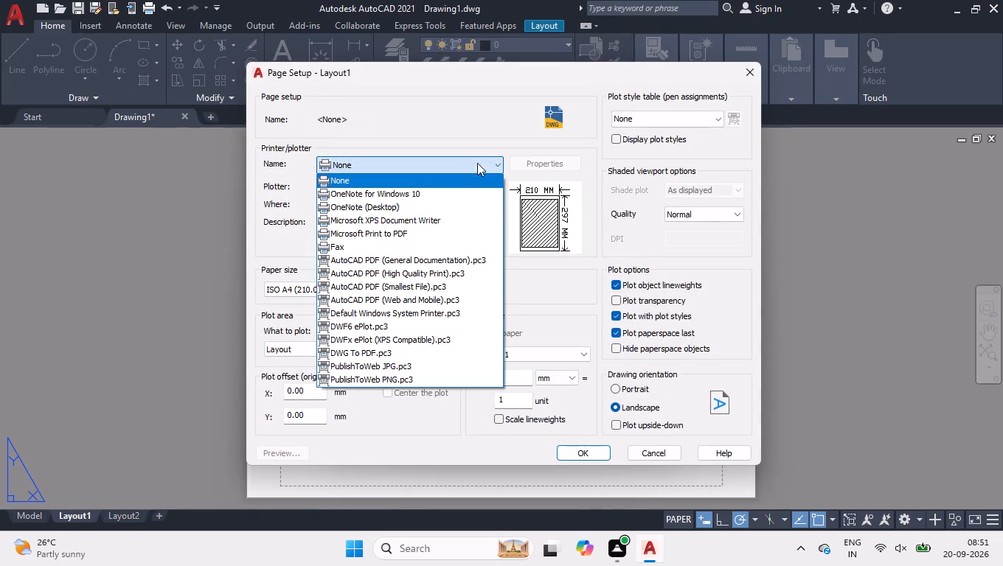
left_click(358, 356)
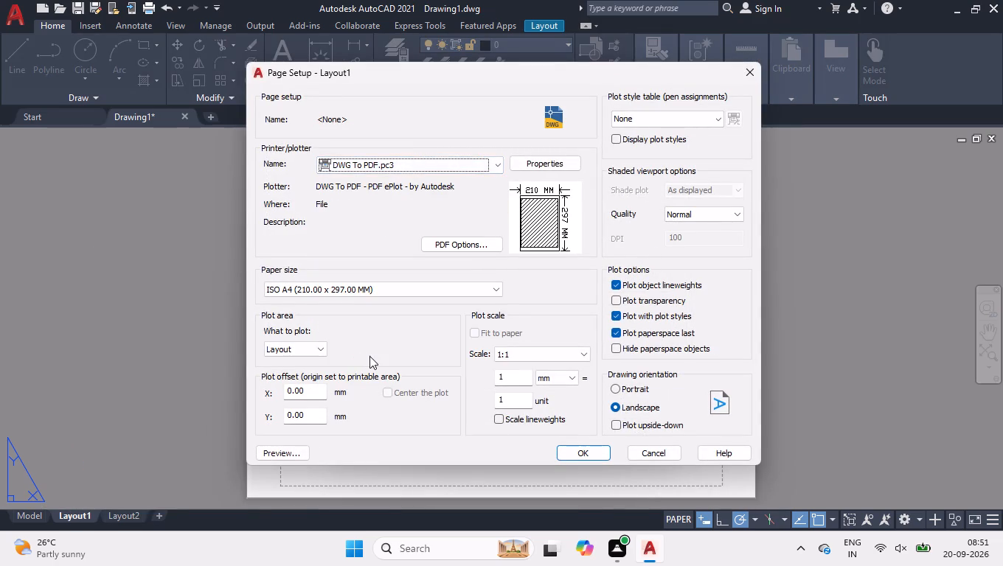
left_click(393, 287)
scroll(386, 158, "up", 8)
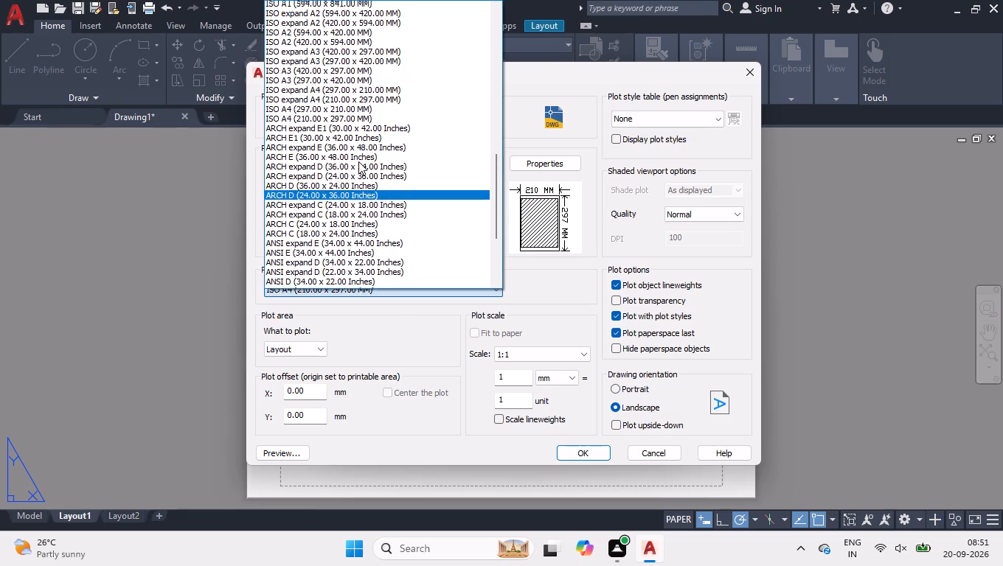
scroll(358, 161, "up", 10)
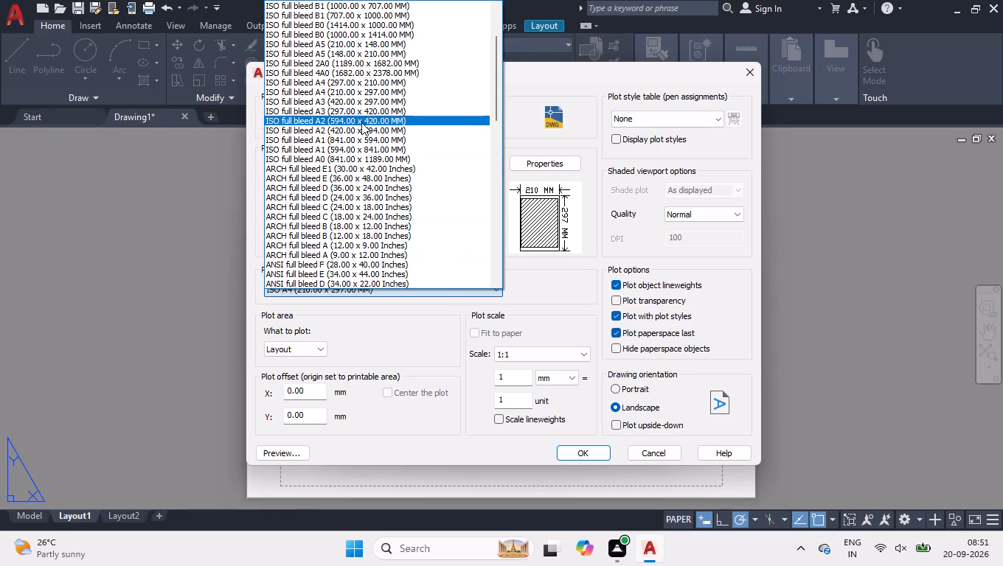
left_click(368, 101)
left_click(680, 218)
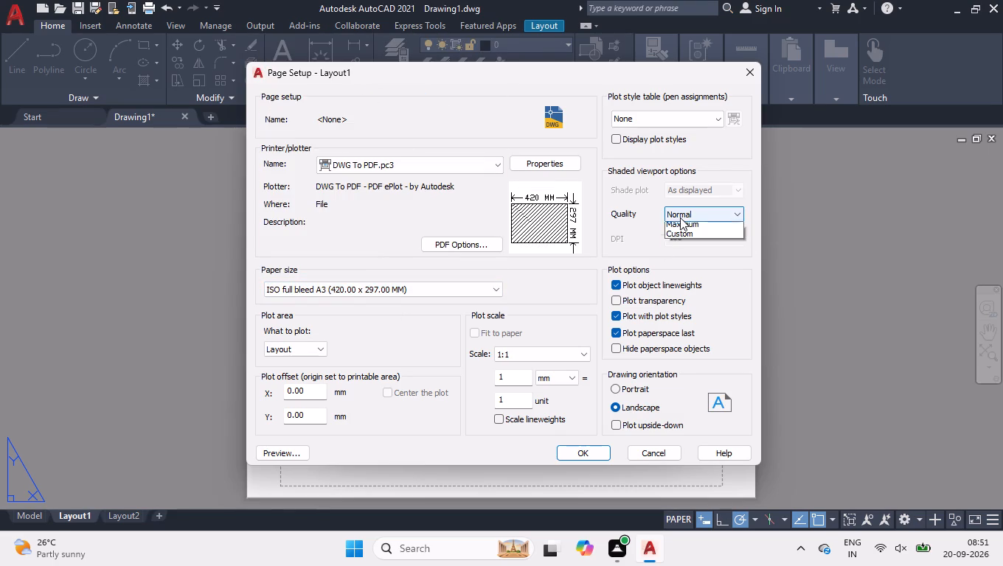
left_click(681, 277)
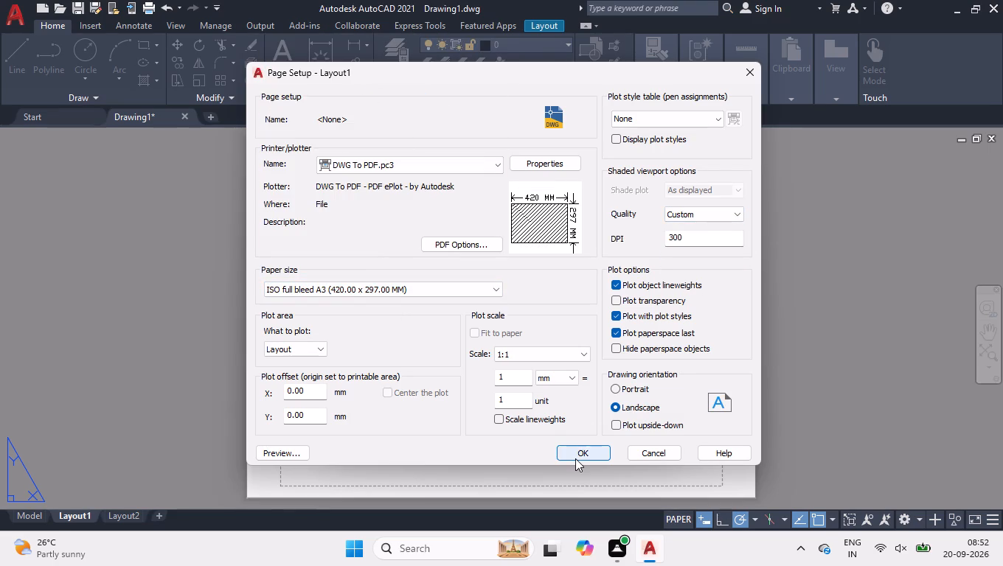
left_click(575, 458)
left_click(578, 422)
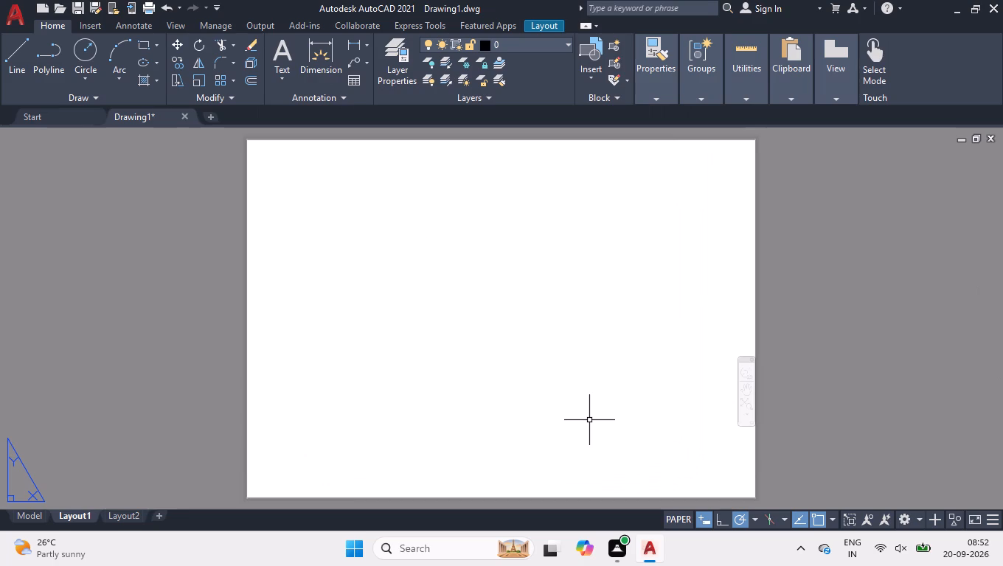
Create a viewport with MV covering the whole A3 sheet, from 0,0 to 420,297.
type("mv")
key("Return")
type("0,0")
key("Return")
type("420,297")
key("Return")
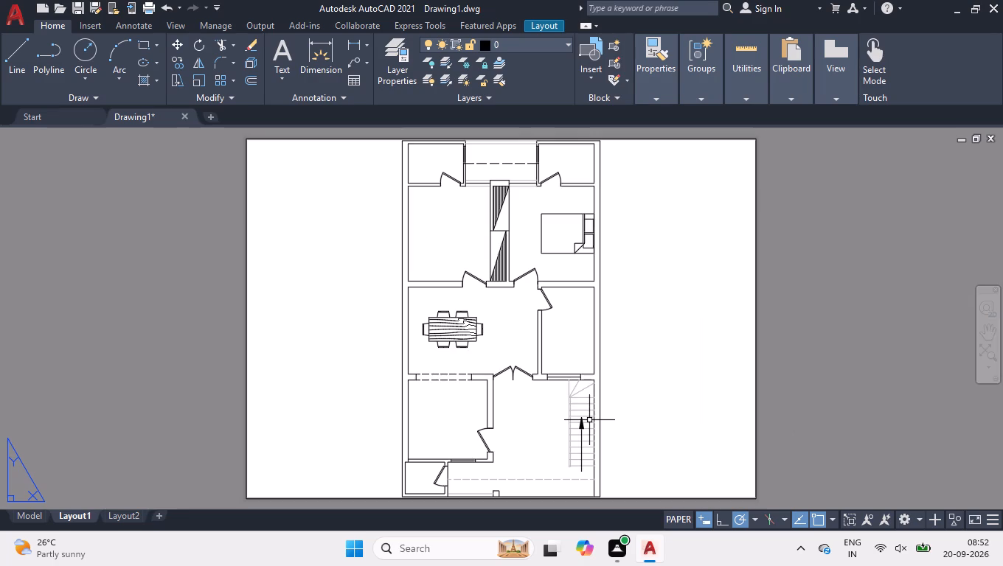
Export the current layout as a PDF named 20-9-1 on the Desktop.
left_click(3, 13)
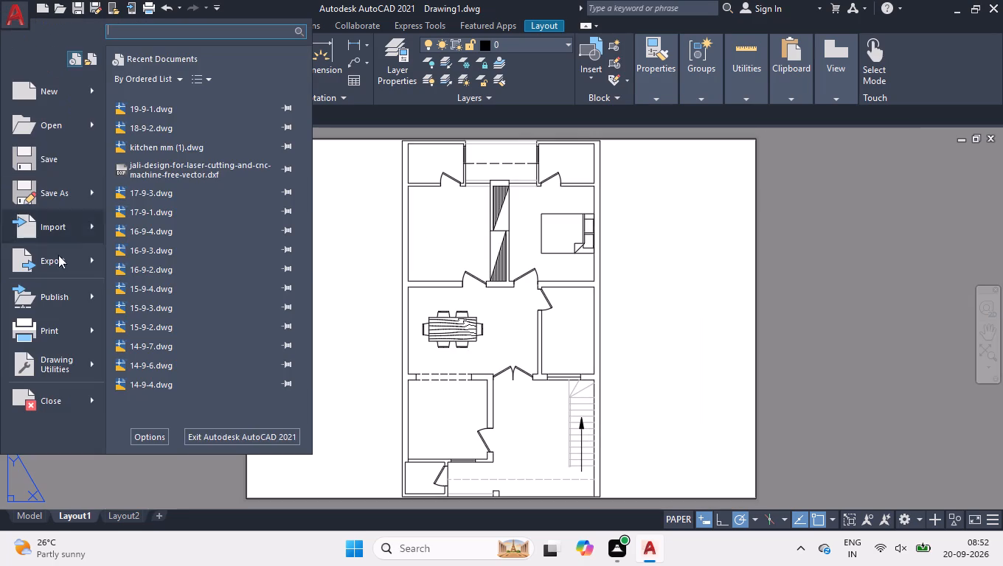
left_click(43, 270)
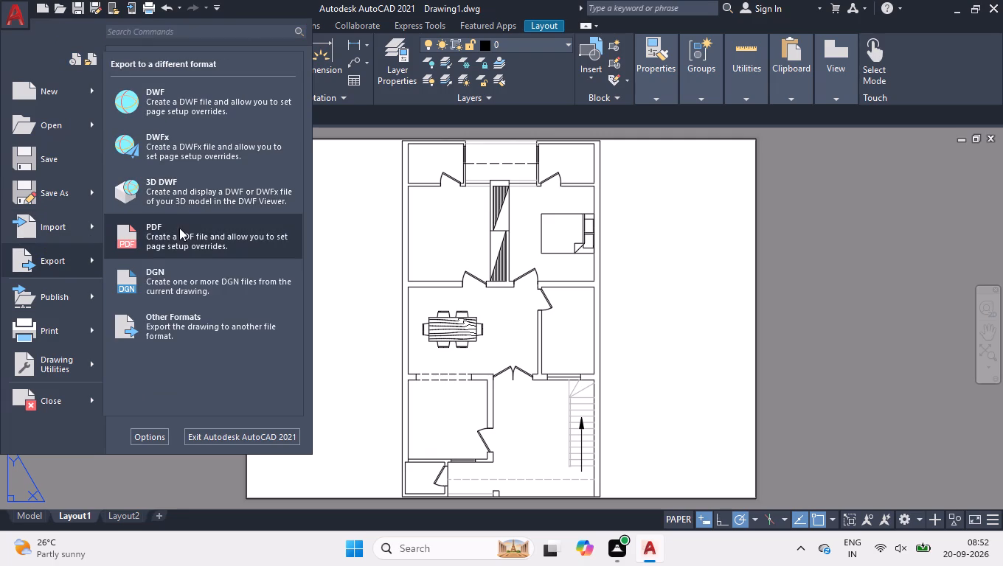
left_click(178, 232)
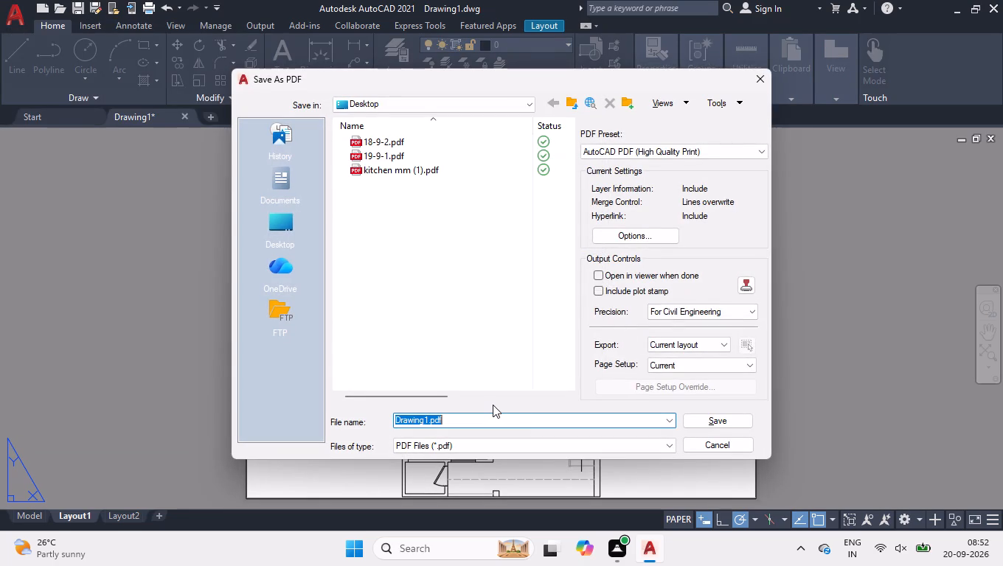
type("20-9-1")
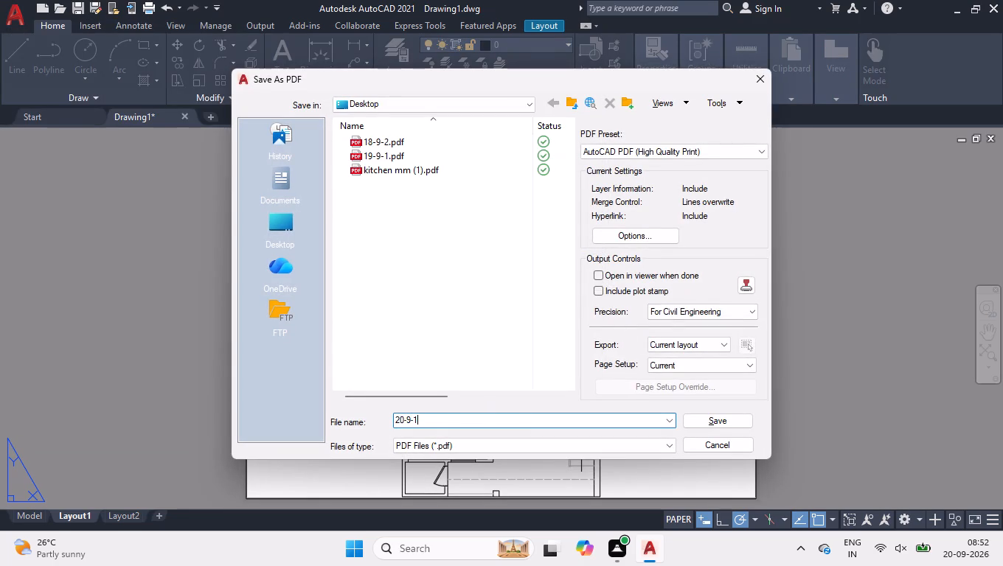
key("Return")
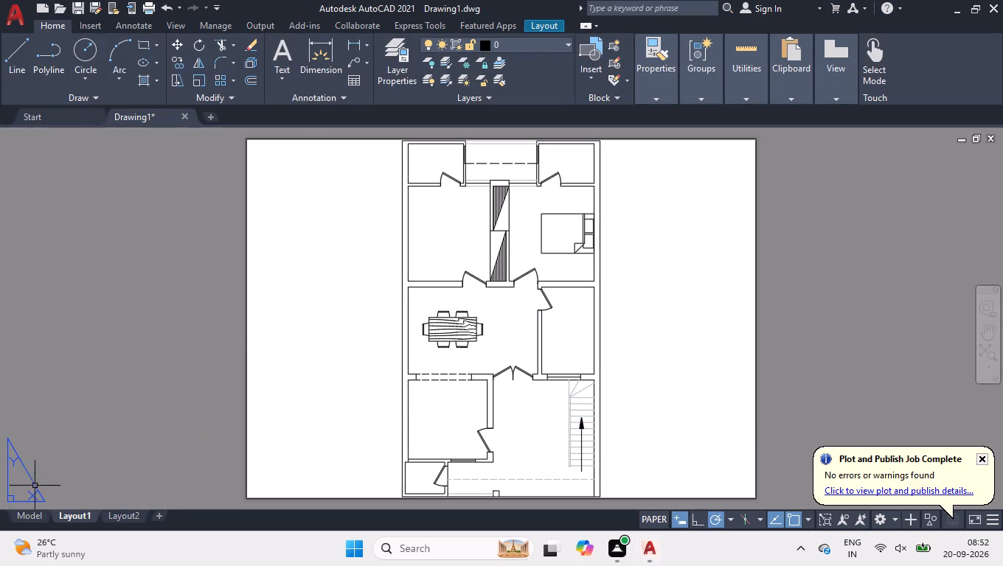
Return to model space and quit, saving the drawing as 20-9-1 in the Documents folder.
left_click(21, 516)
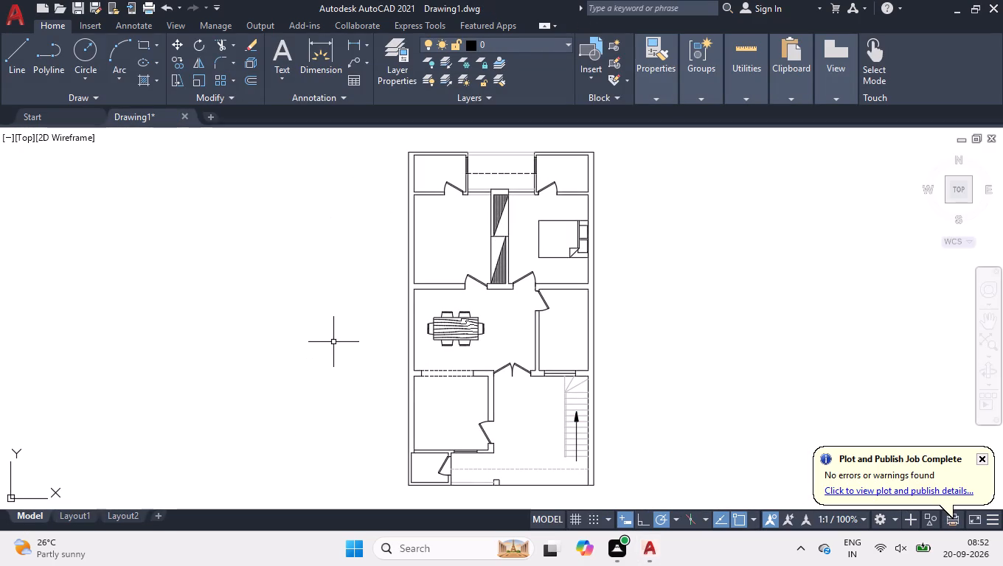
key("ctrl+q")
key("Return")
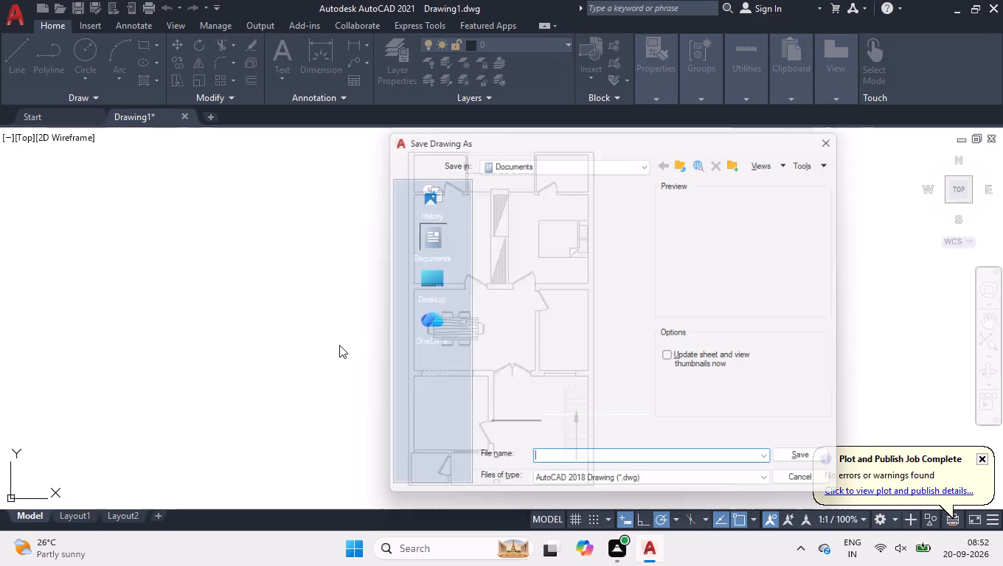
type("20-9-1")
key("Return")
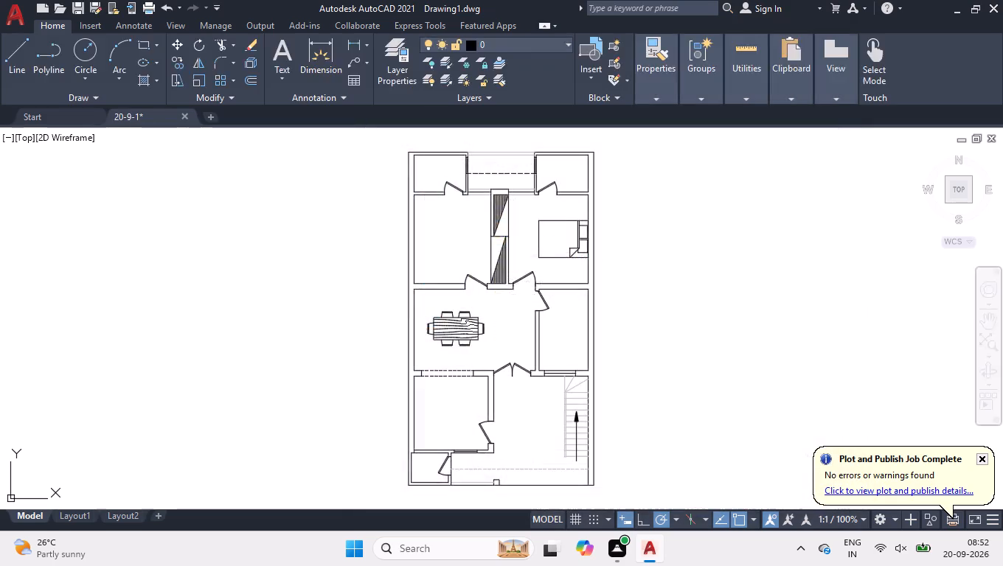
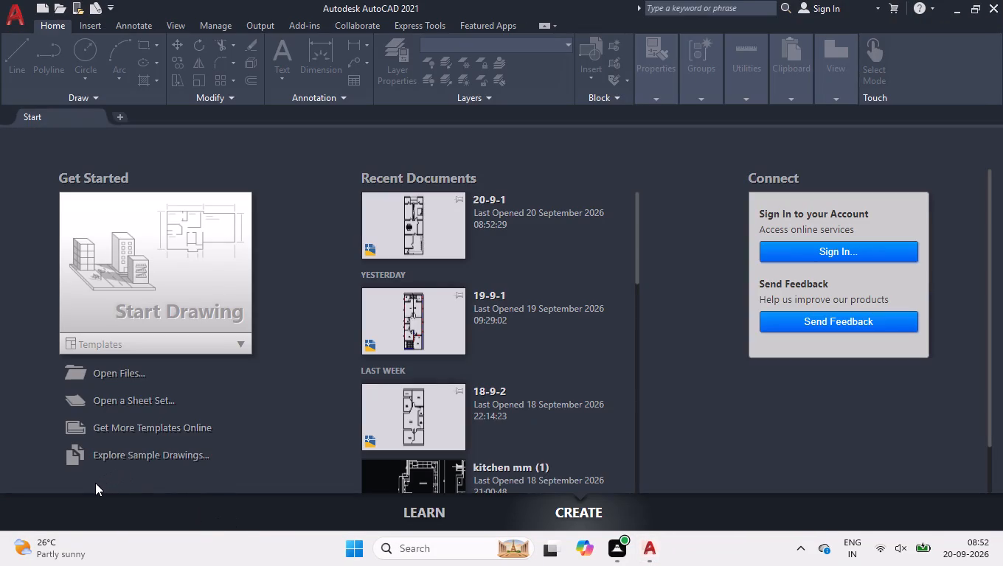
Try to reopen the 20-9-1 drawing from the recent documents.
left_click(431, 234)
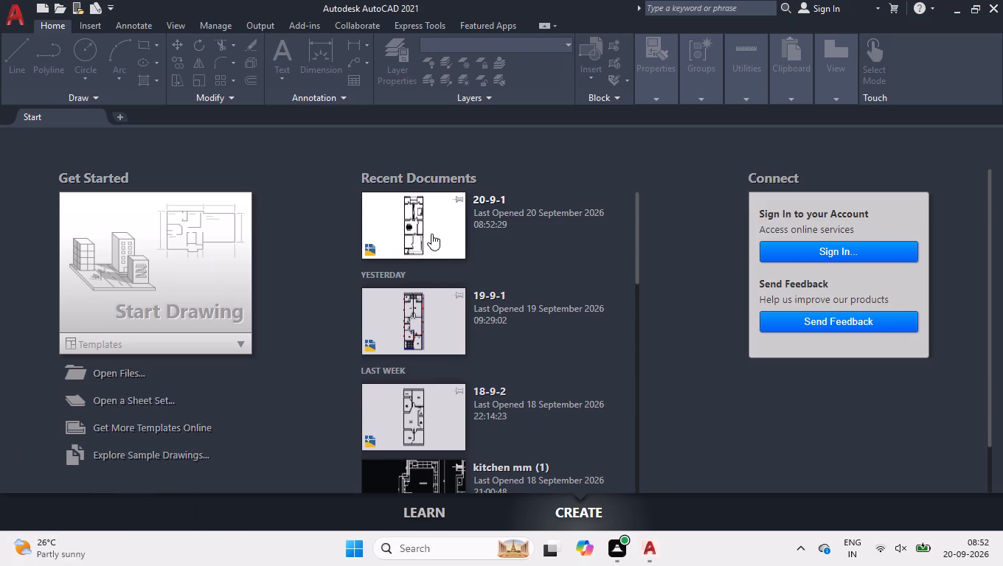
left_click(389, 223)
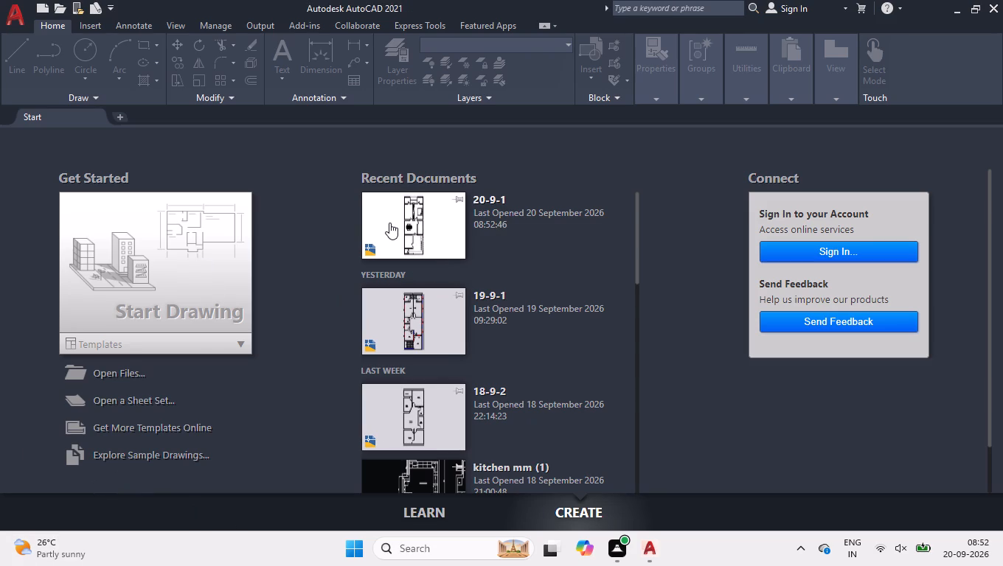
Open the Windows power options.
left_click(341, 546)
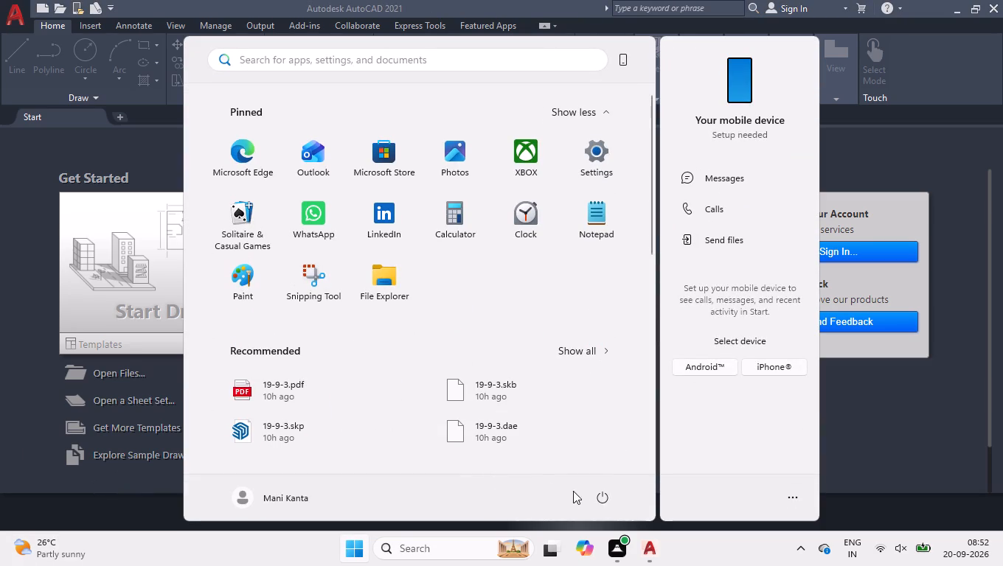
left_click(605, 503)
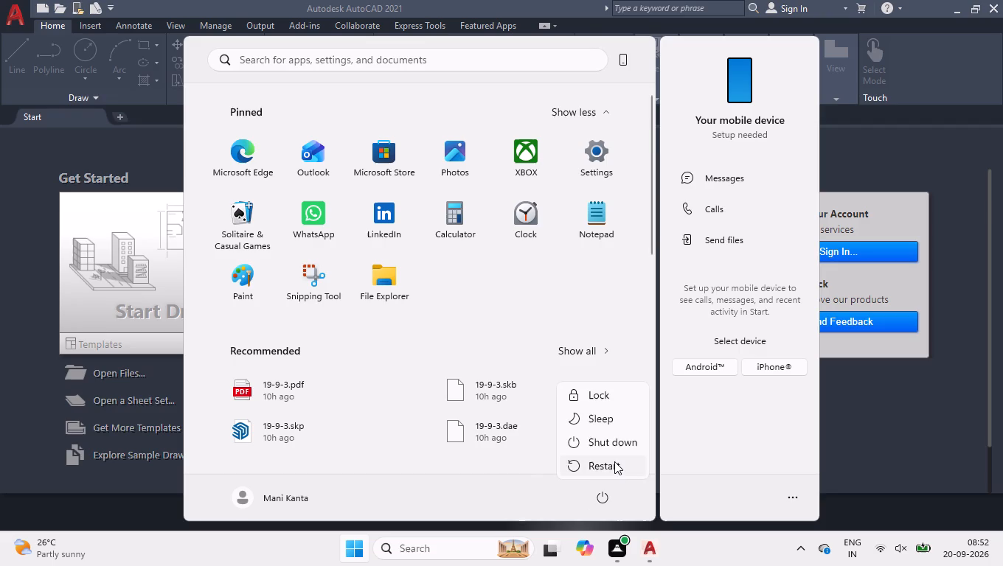
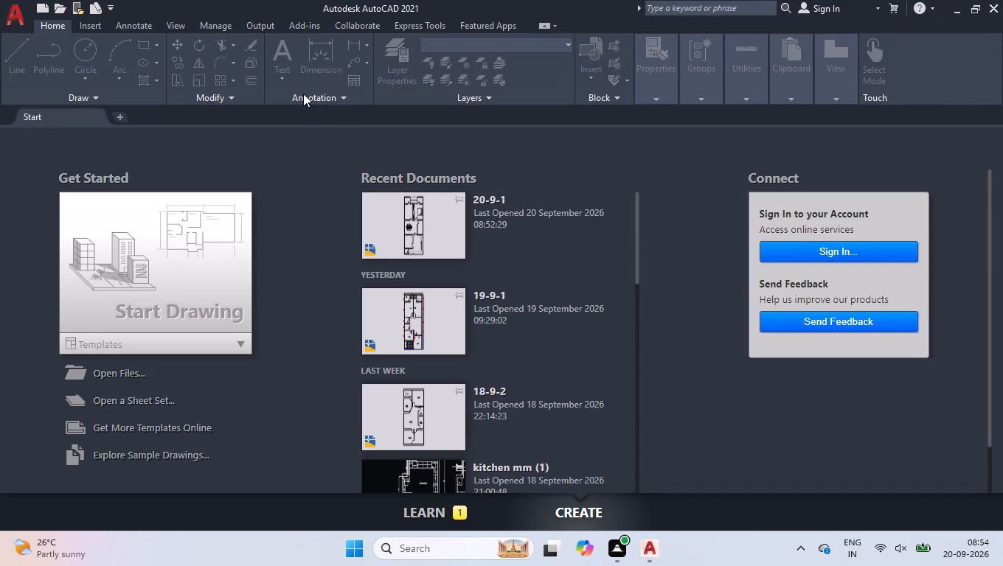
Reopen the 20-9-1 drawing from the recent documents.
left_click(392, 206)
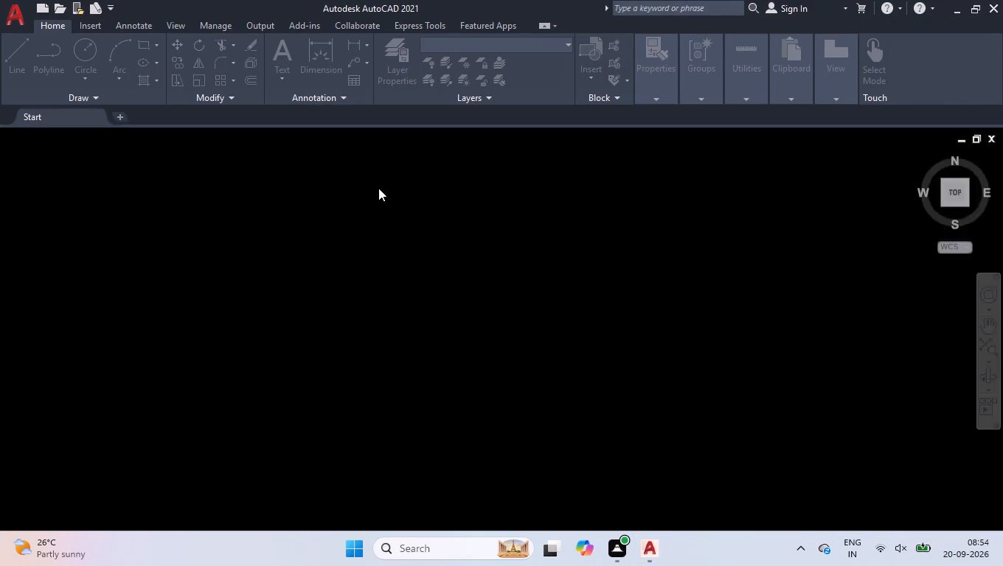
Look up the drawing's log file path with the LOGFILENAME variable.
type("logfile")
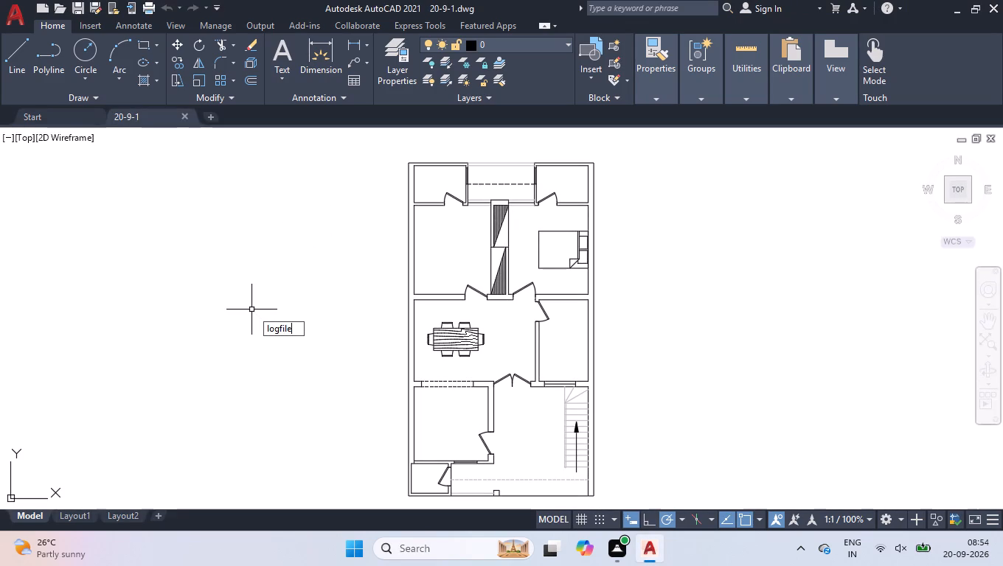
key("Return")
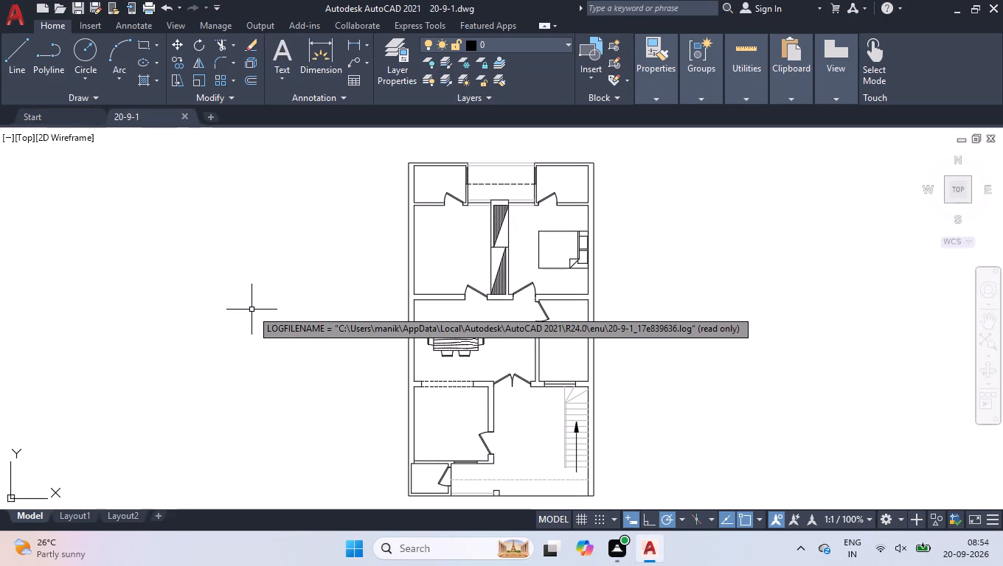
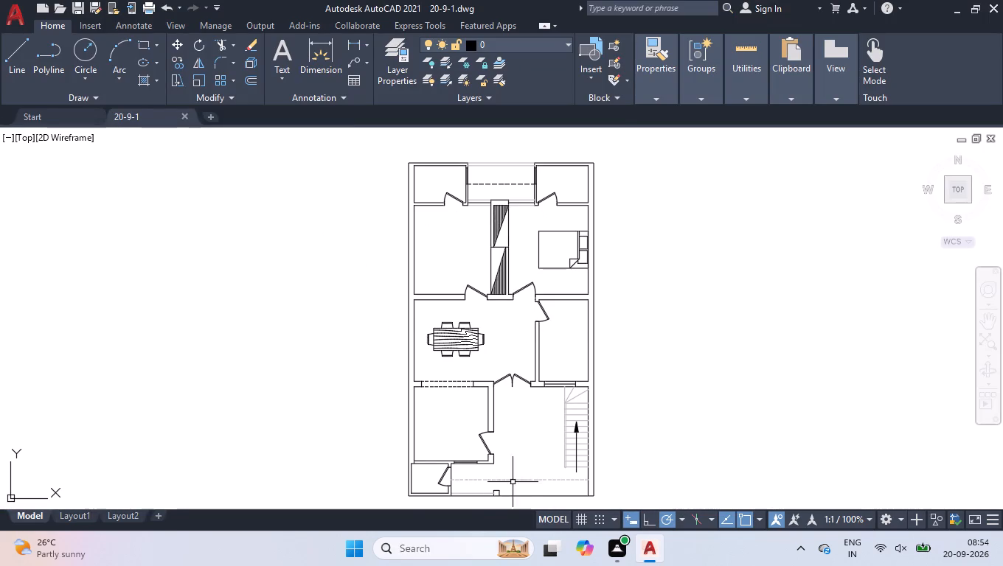
Insert the car block from the recent blocks into the open parking area between the front room and the staircase.
scroll(524, 459, "up", 2)
scroll(523, 436, "down", 2)
scroll(535, 478, "up", 3)
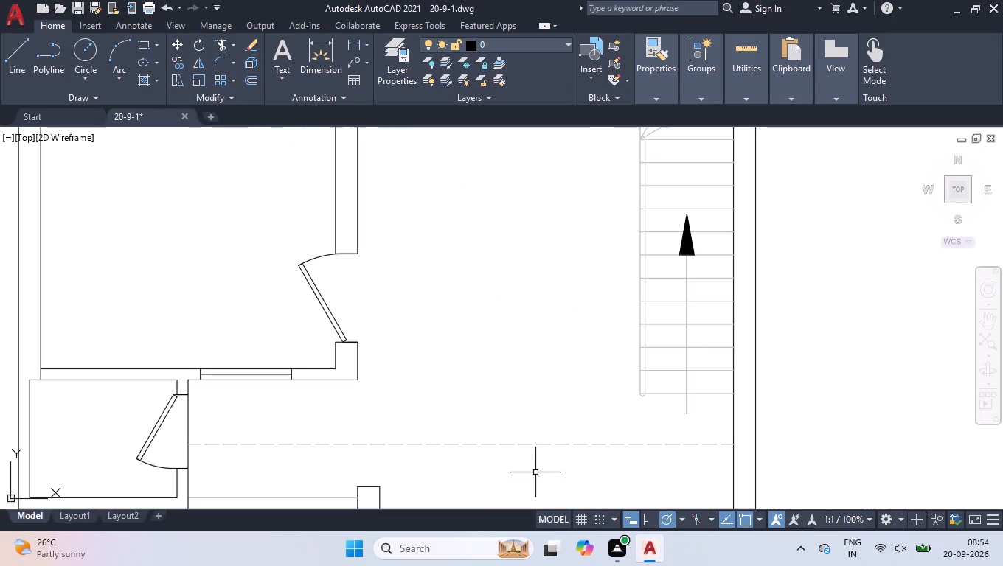
key("i")
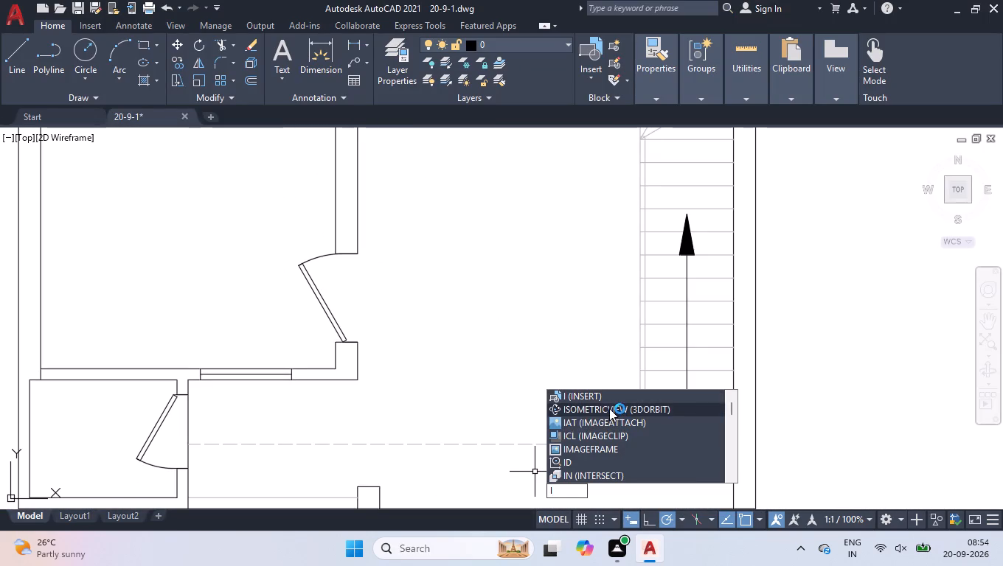
key("Return")
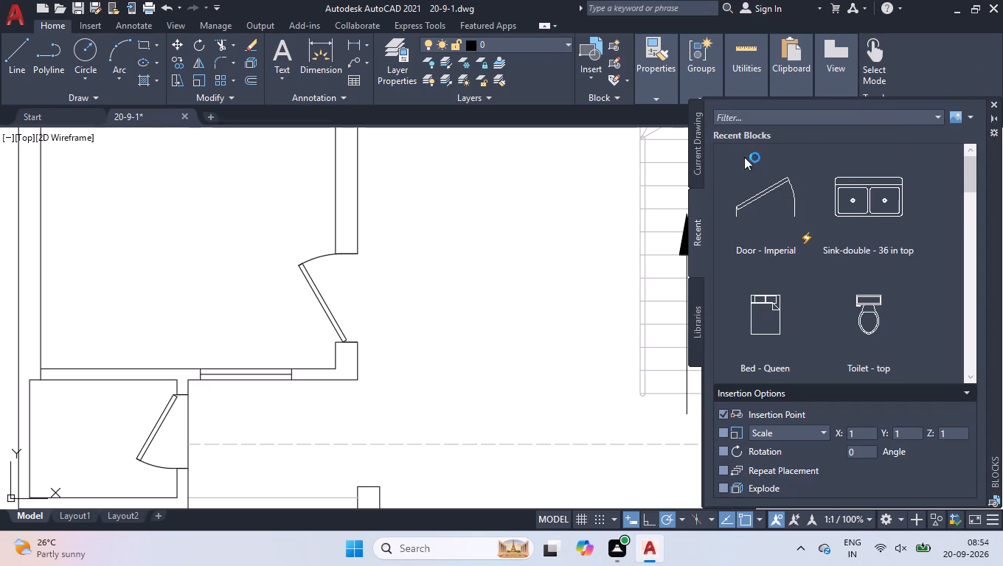
scroll(863, 213, "down", 7)
left_click(788, 188)
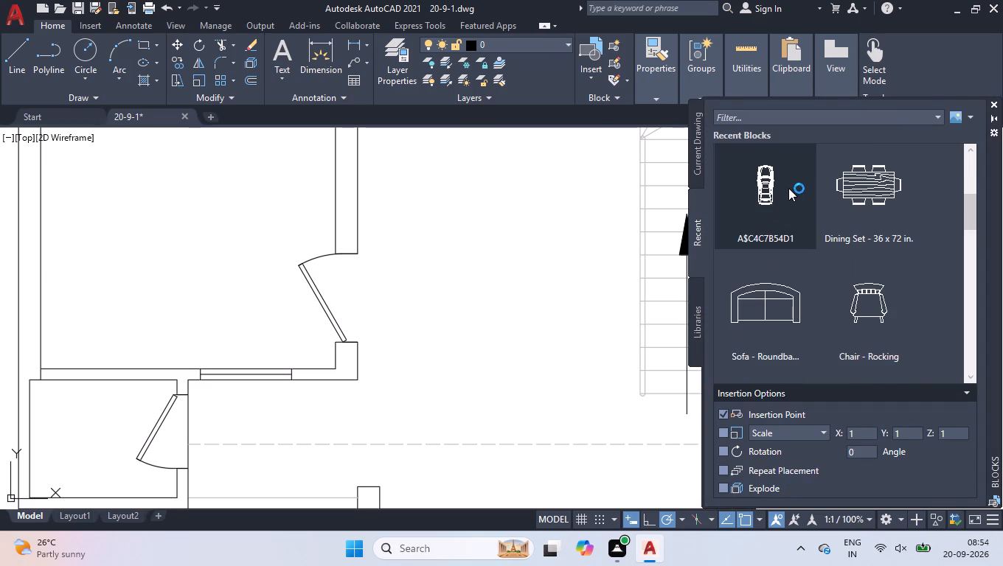
left_click(502, 223)
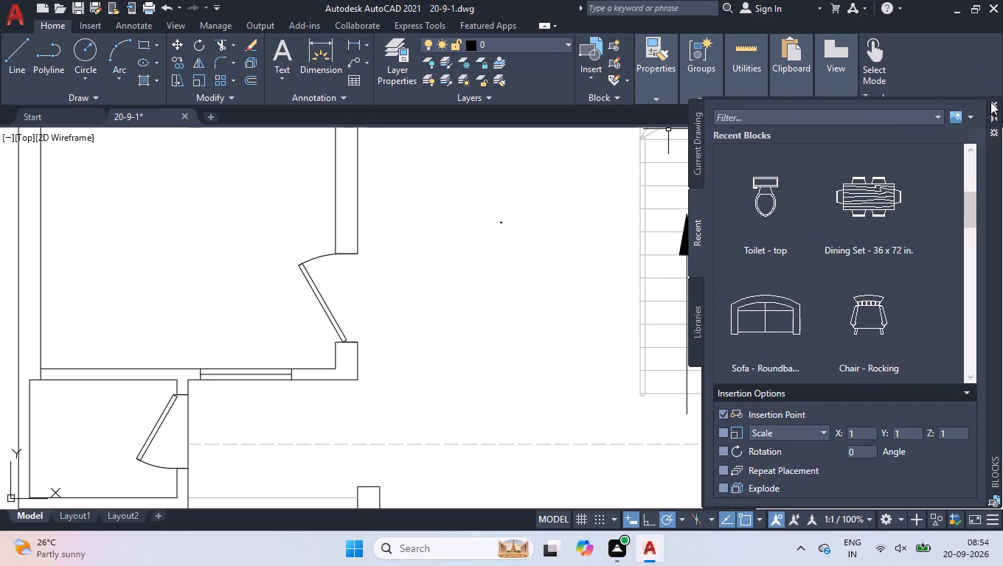
left_click(990, 102)
Scale up the tiny car block about its own position to a realistic car size within the parking area beside the stairs.
scroll(657, 348, "down", 2)
left_click(623, 271)
left_click(568, 326)
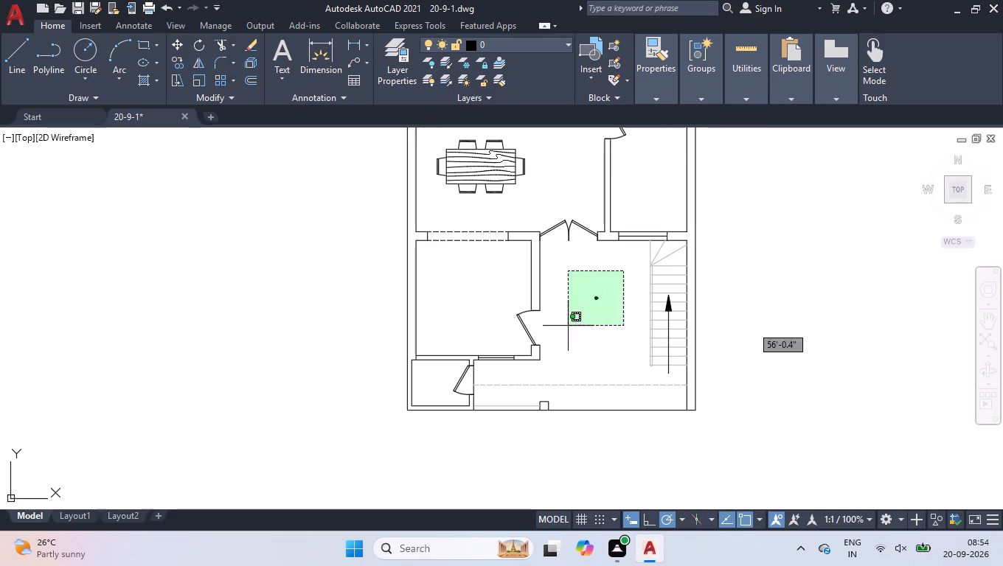
type("sca")
key("l")
key("e")
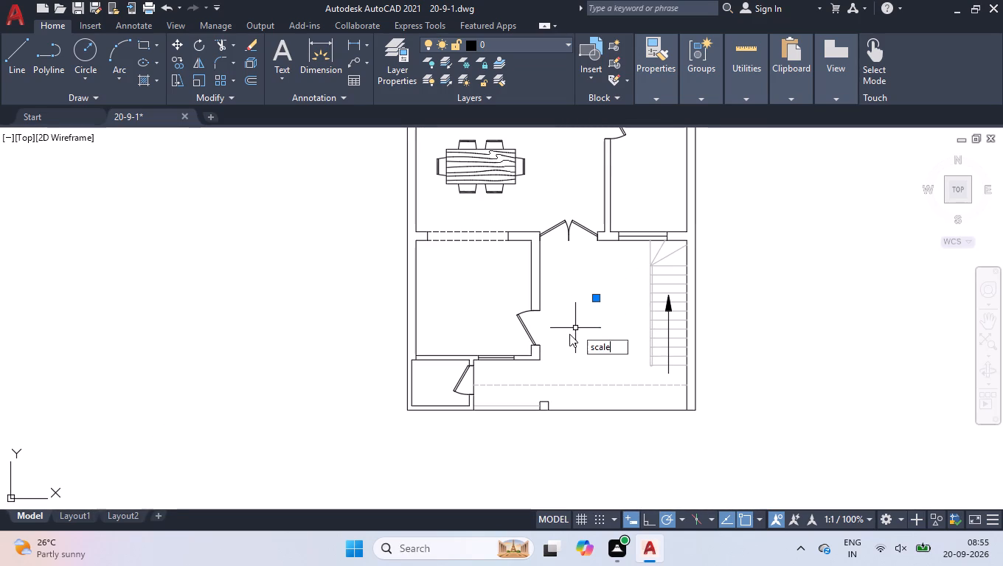
key("Return")
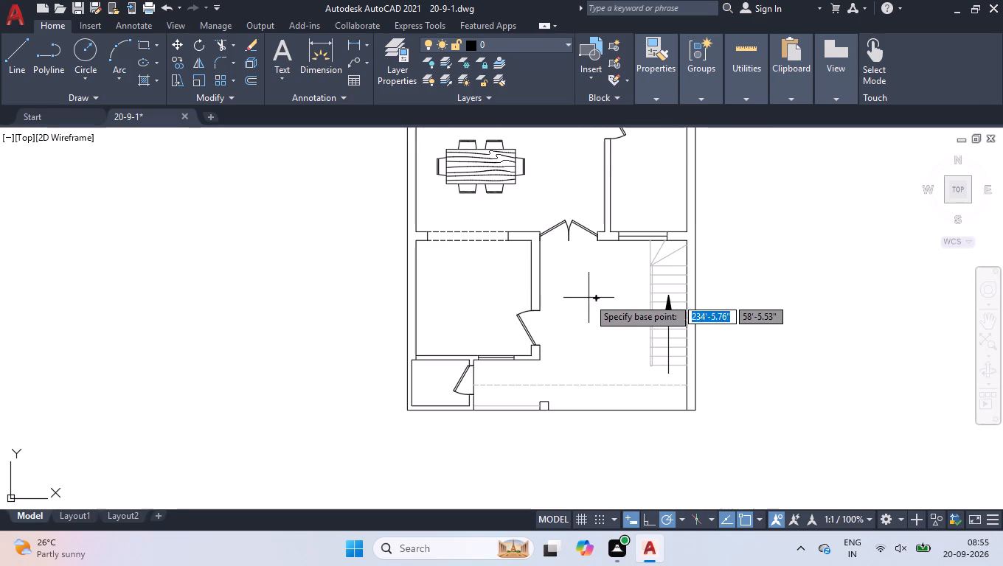
left_click(594, 298)
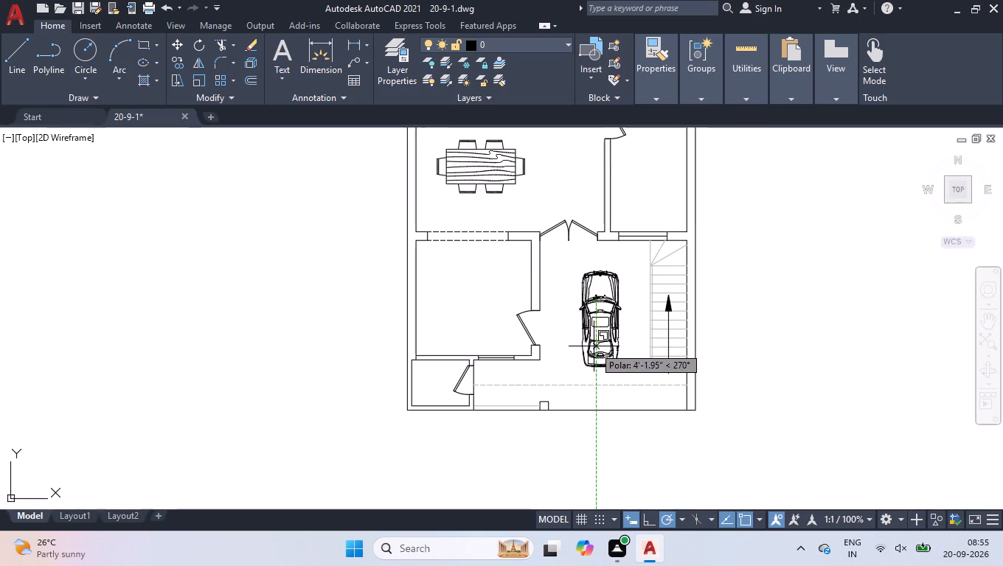
left_click(594, 355)
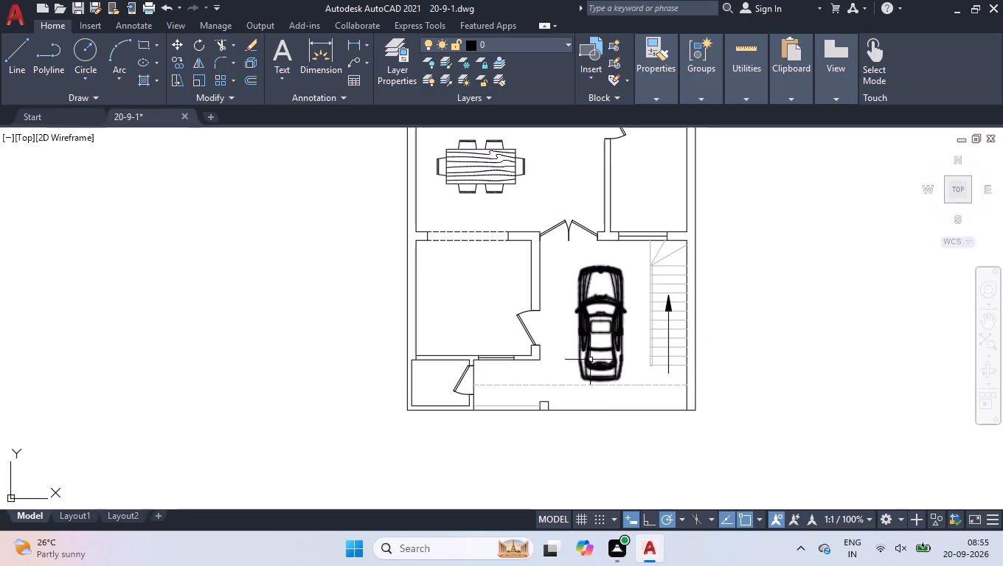
Quit AutoCAD, saving the changes to the 20-9-1 drawing.
key("ctrl+q")
key("Return")
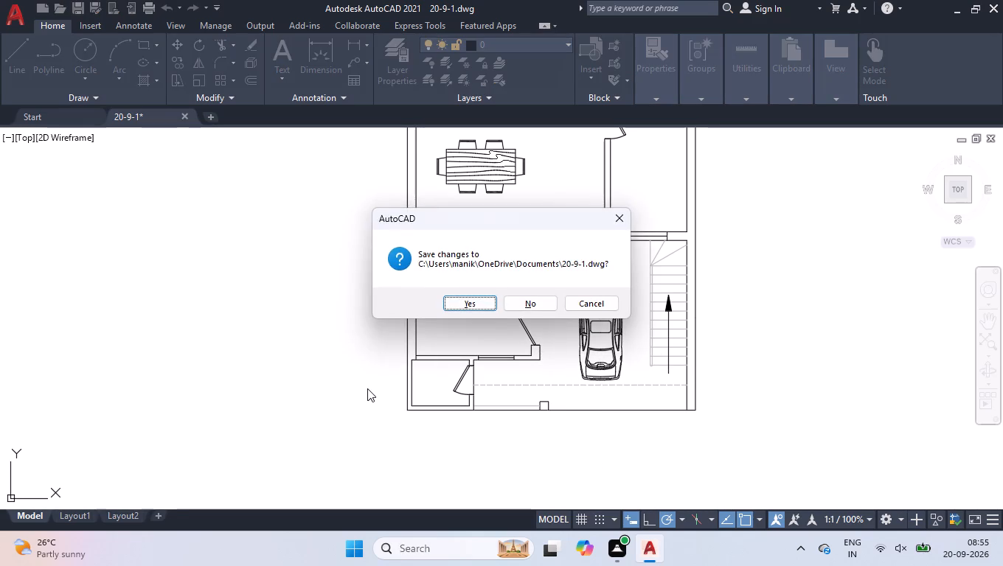
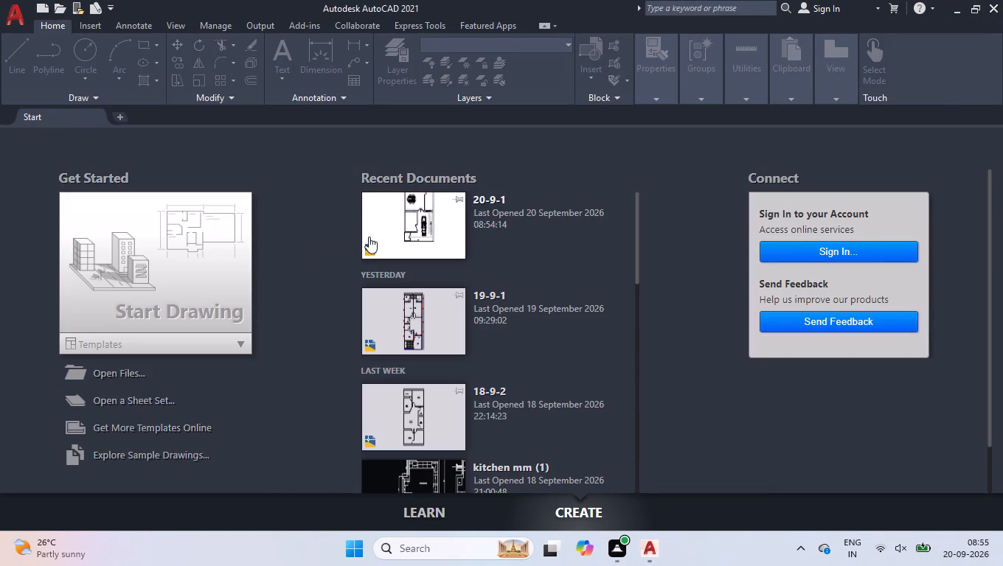
Reopen the 20-9-1 drawing from the recent documents.
left_click(369, 237)
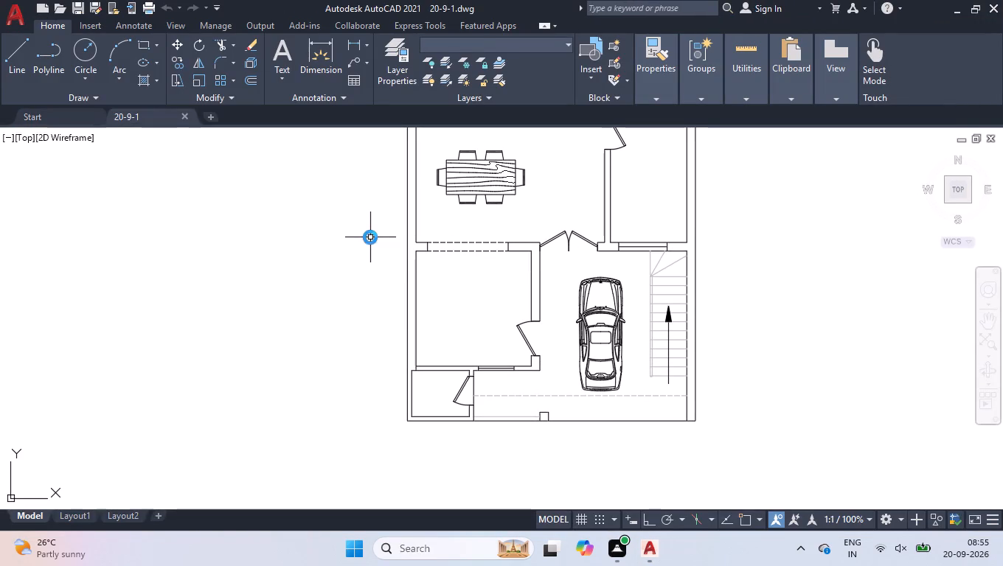
Query the log file path of the 20-9-1 drawing with the LOGFILENAME variable.
type("logfile")
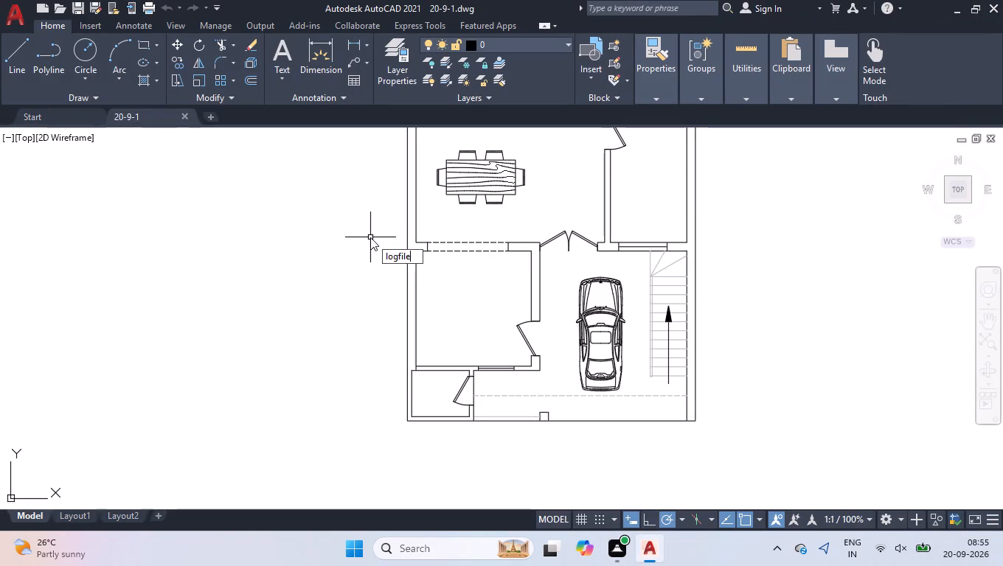
key("Return")
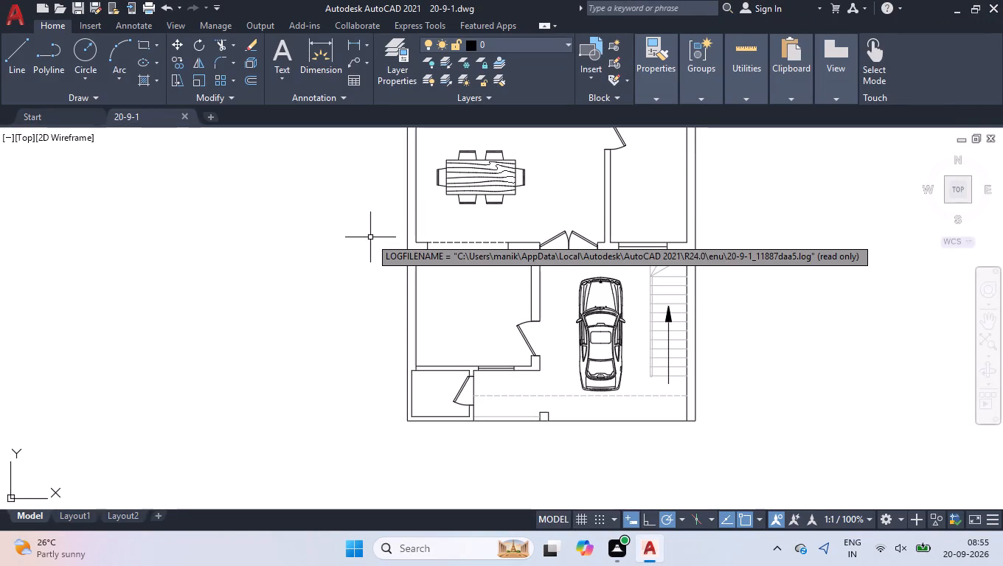